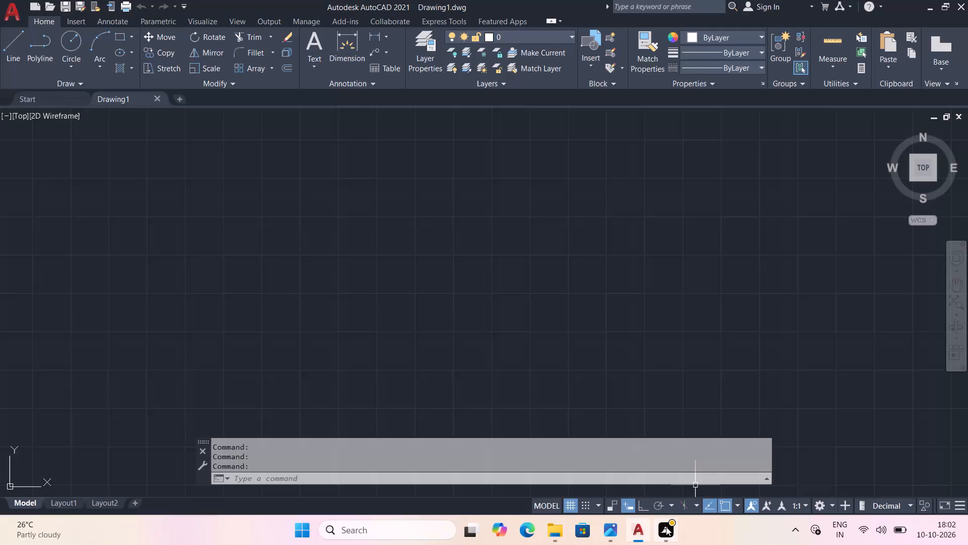
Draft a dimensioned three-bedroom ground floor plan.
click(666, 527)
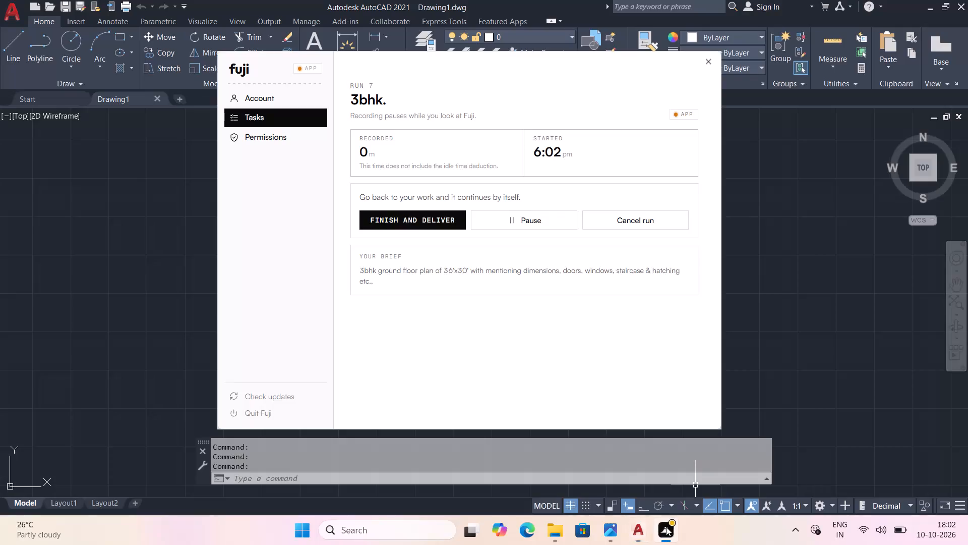
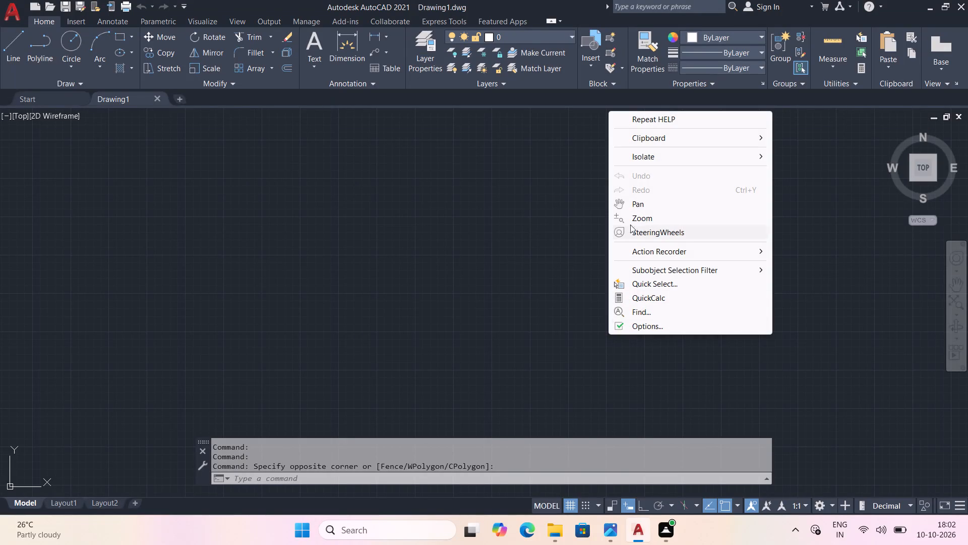
Set the drawing units to Engineering length type with 0'-0.0" precision and Inches as the insertion scale.
click(515, 221)
click(271, 225)
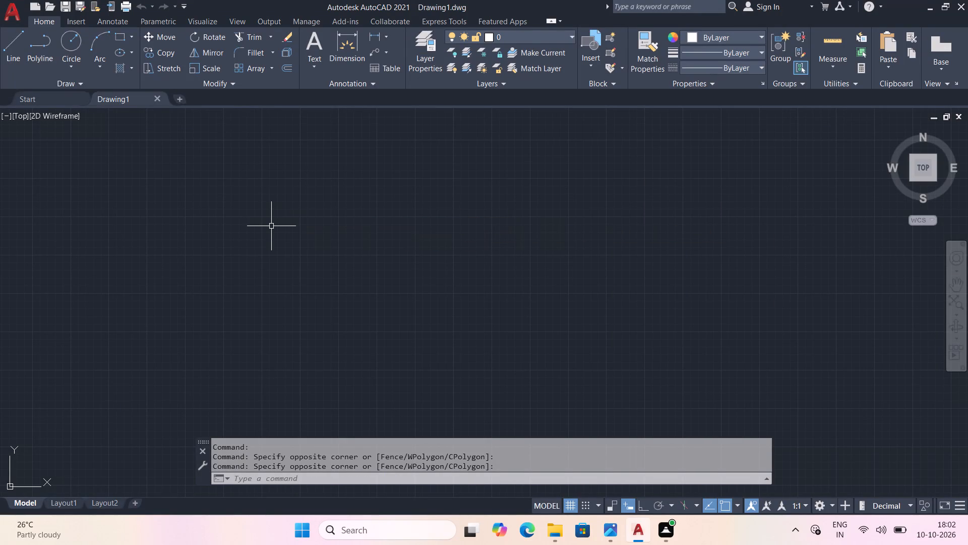
text(un)
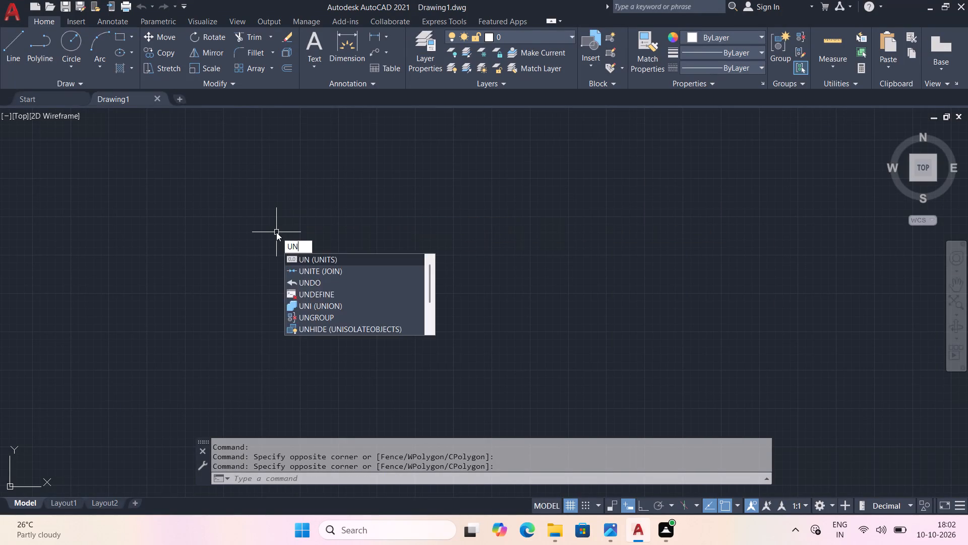
key(Return)
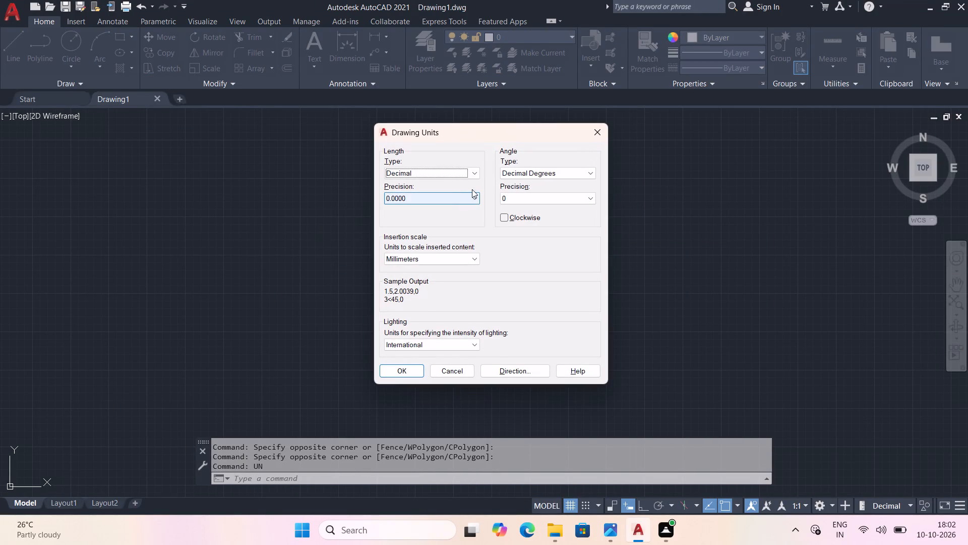
click(475, 175)
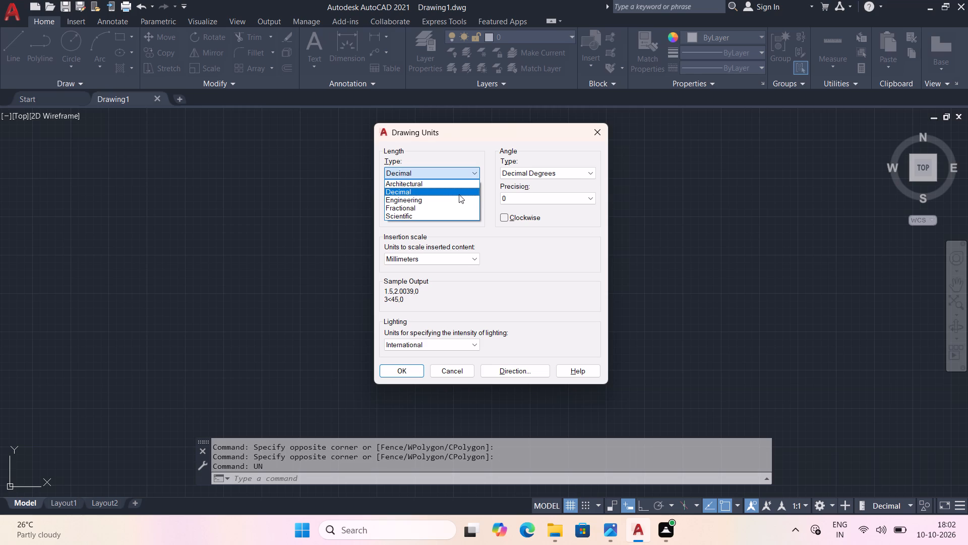
click(446, 201)
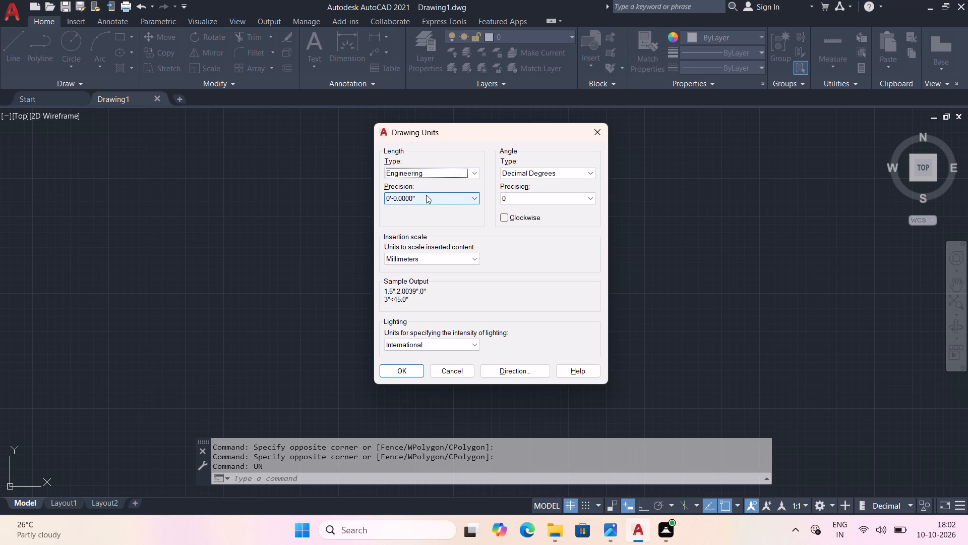
click(463, 196)
click(429, 222)
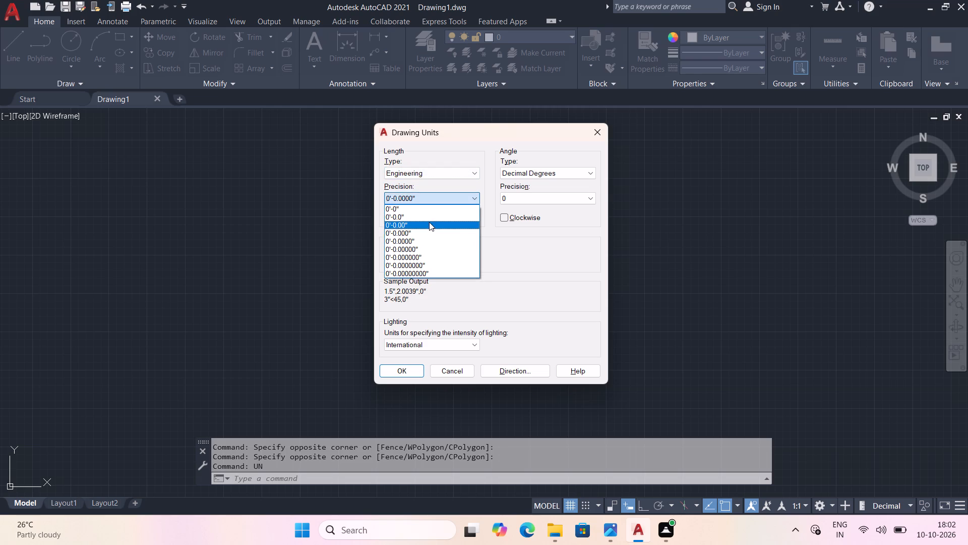
click(440, 259)
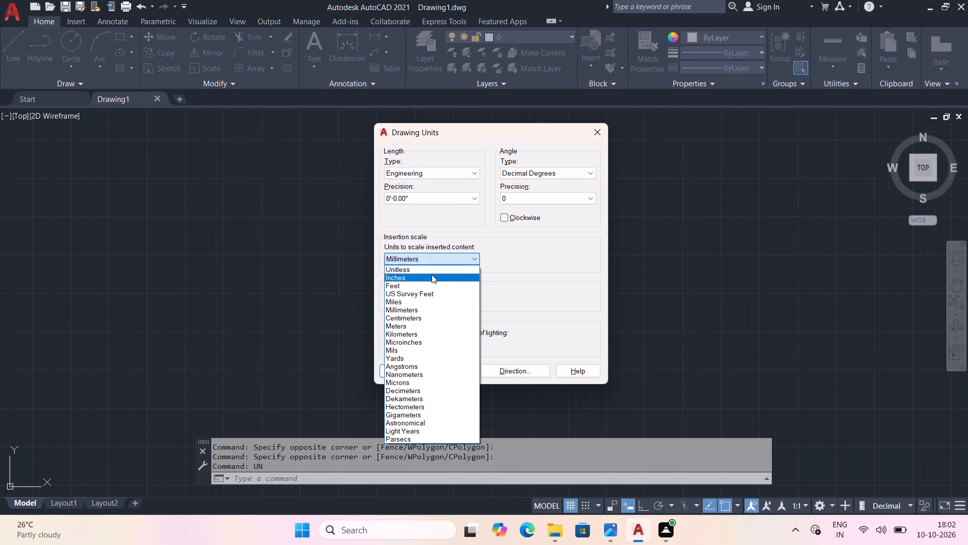
click(432, 275)
click(458, 199)
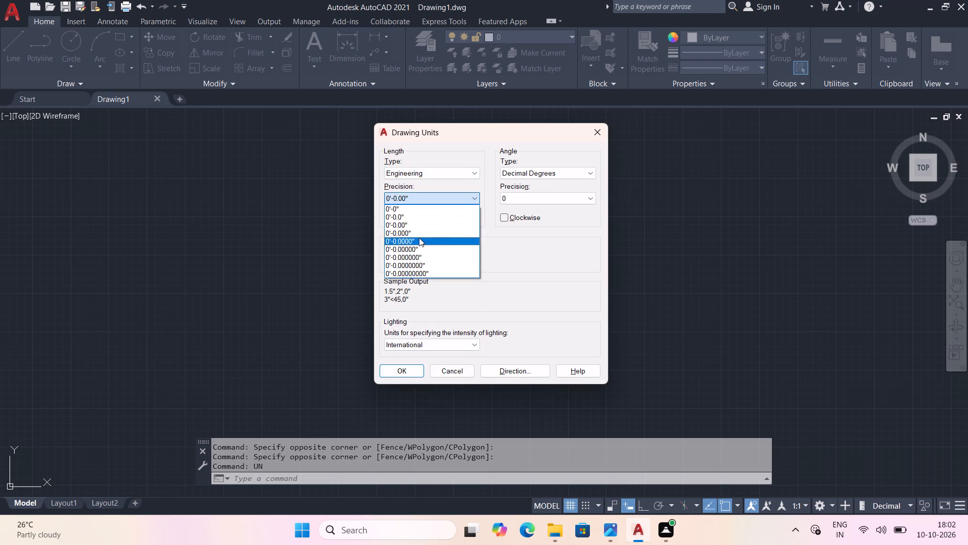
click(417, 217)
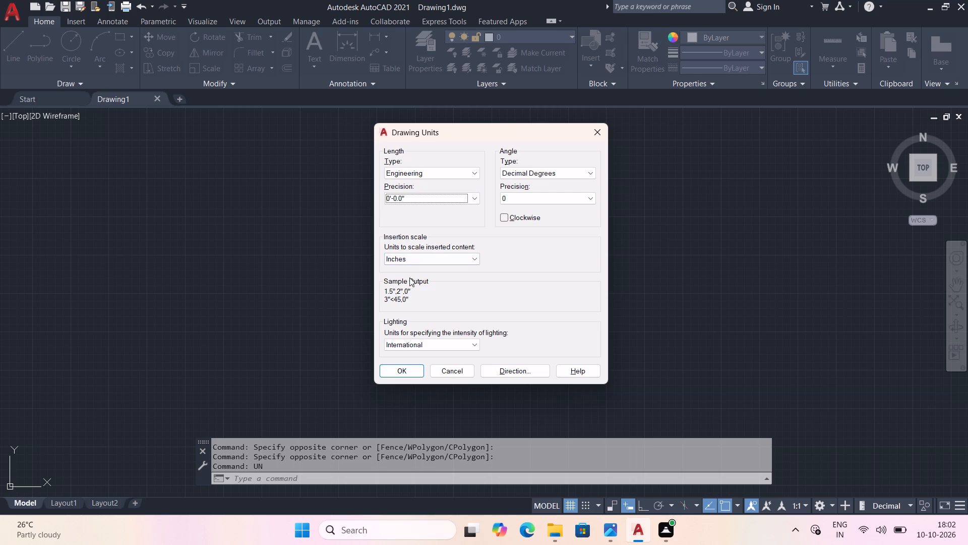
click(398, 373)
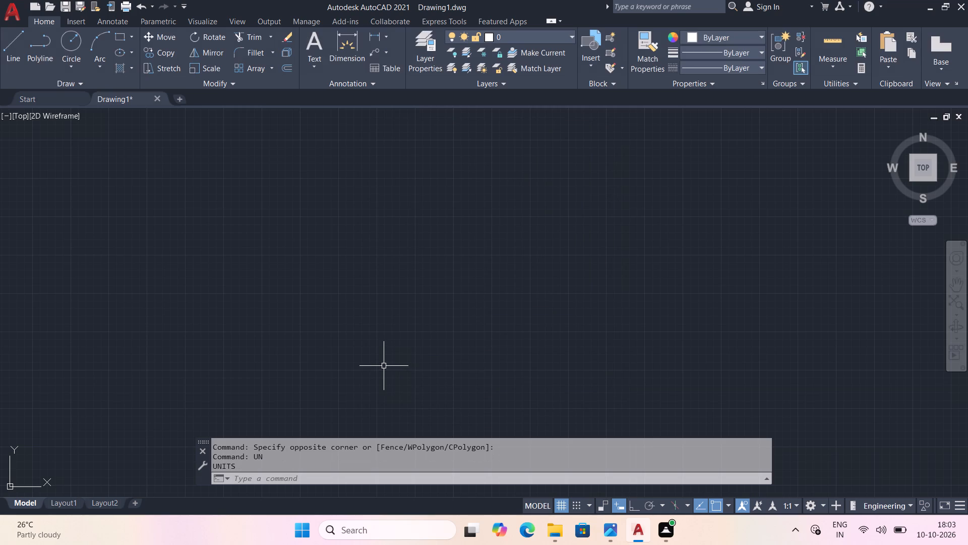
Modify the ISO-25 dimension style to Engineering primary units with 0'-0.0" precision and make it the current style.
text(d)
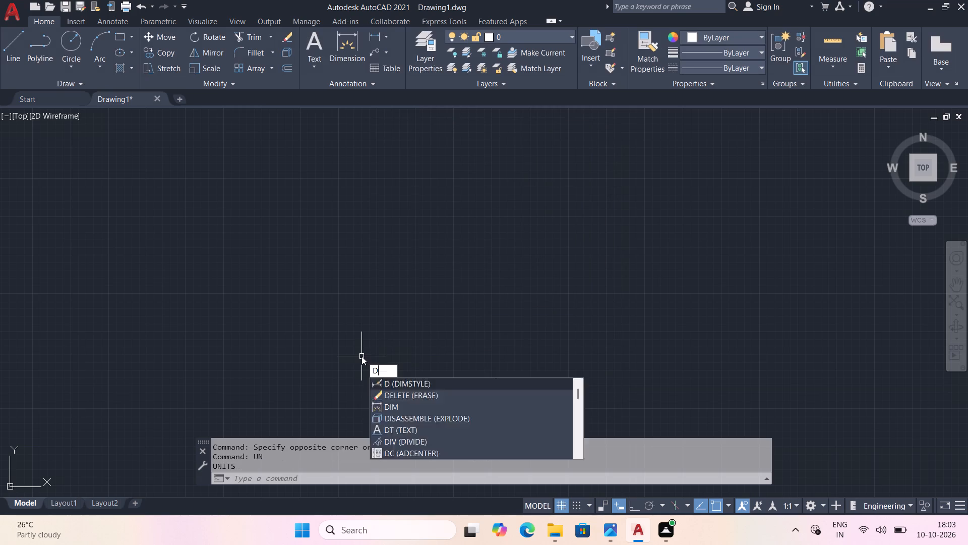
key(space)
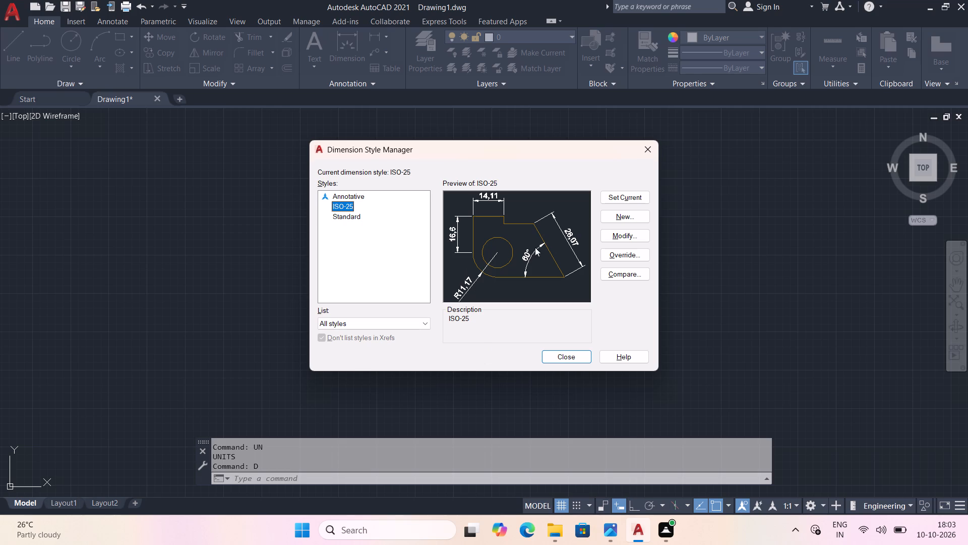
click(621, 239)
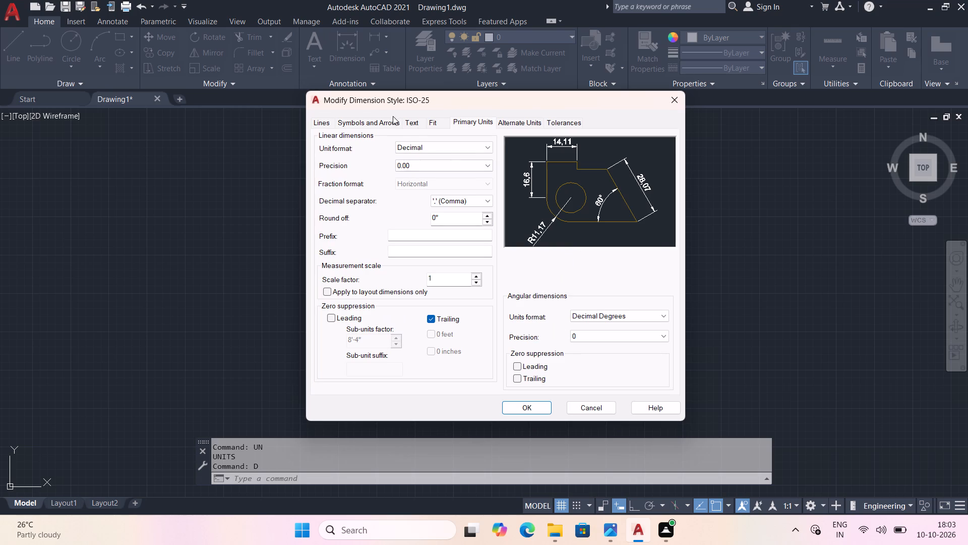
click(415, 122)
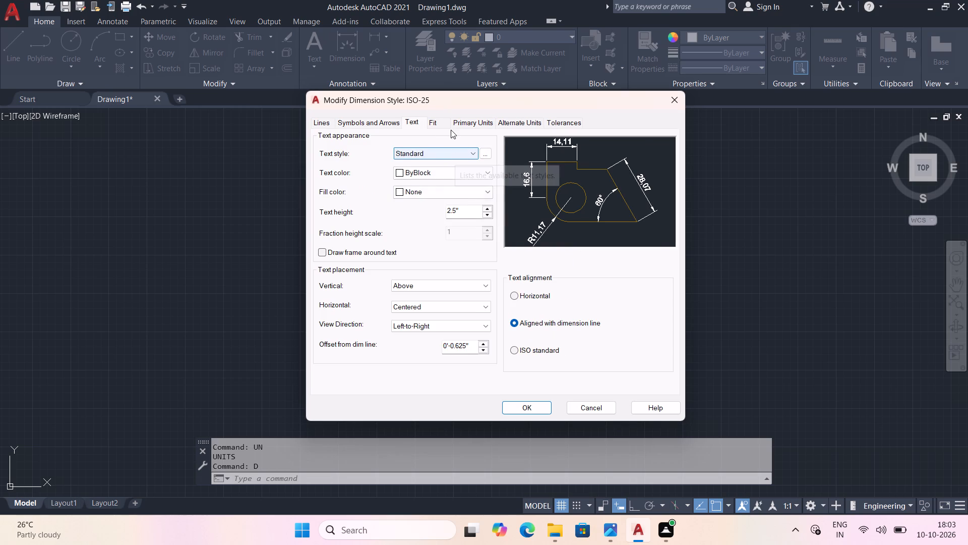
click(431, 122)
click(460, 122)
click(475, 145)
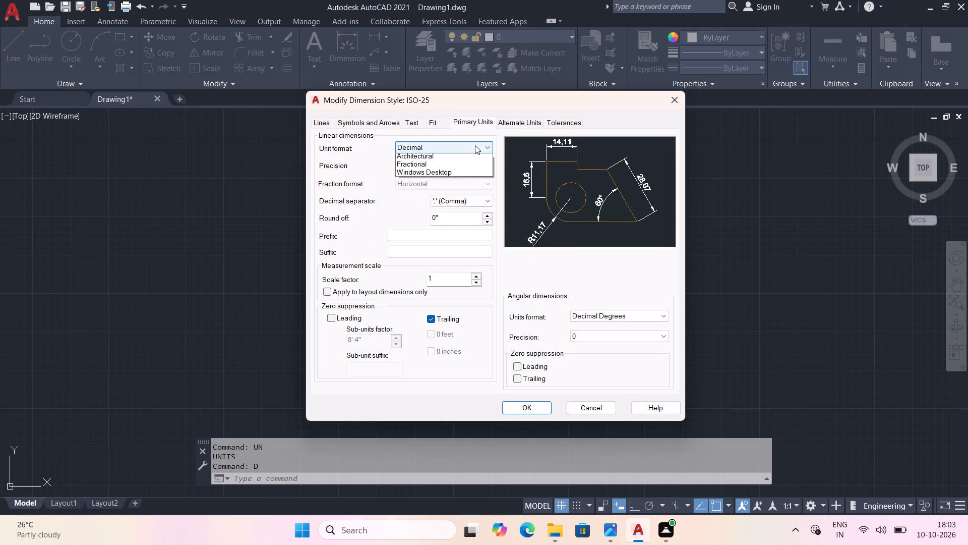
click(468, 174)
click(446, 163)
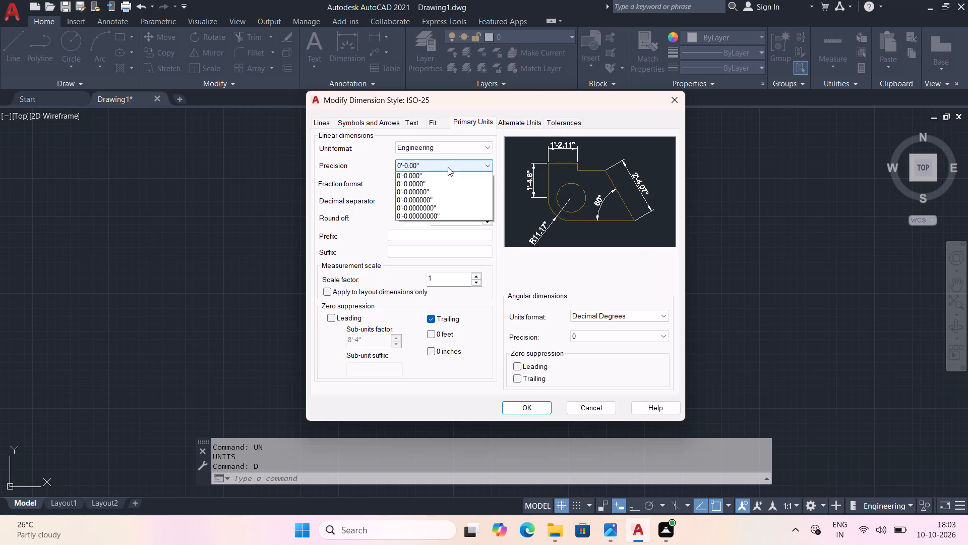
click(447, 180)
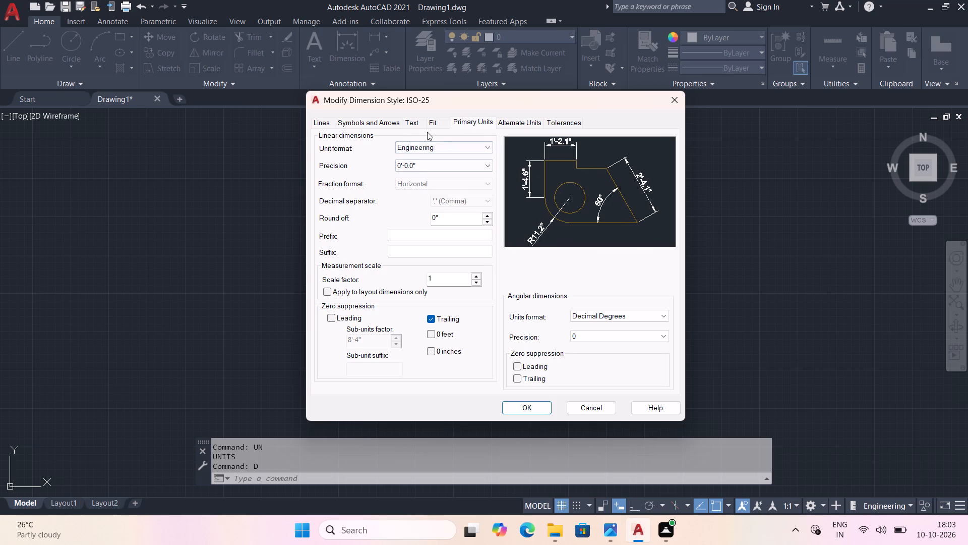
click(417, 126)
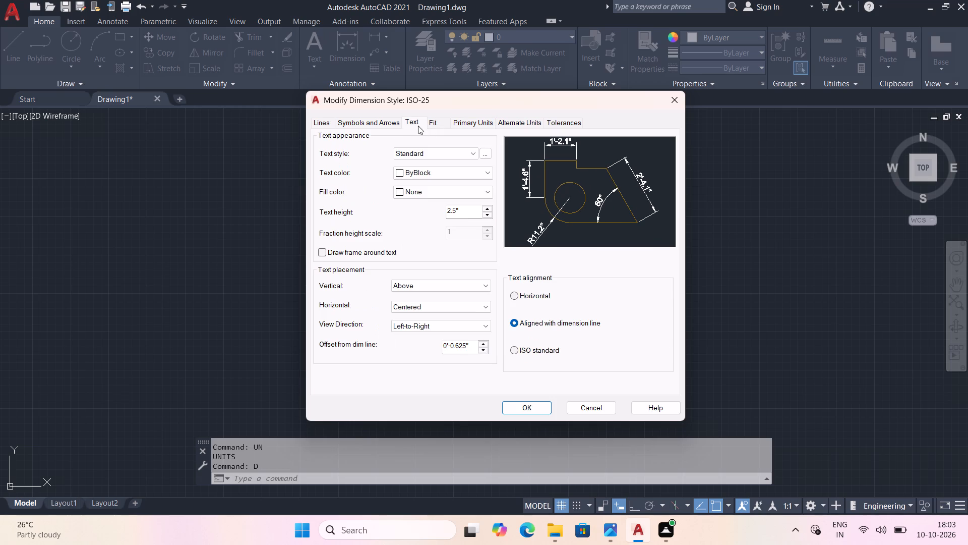
click(374, 118)
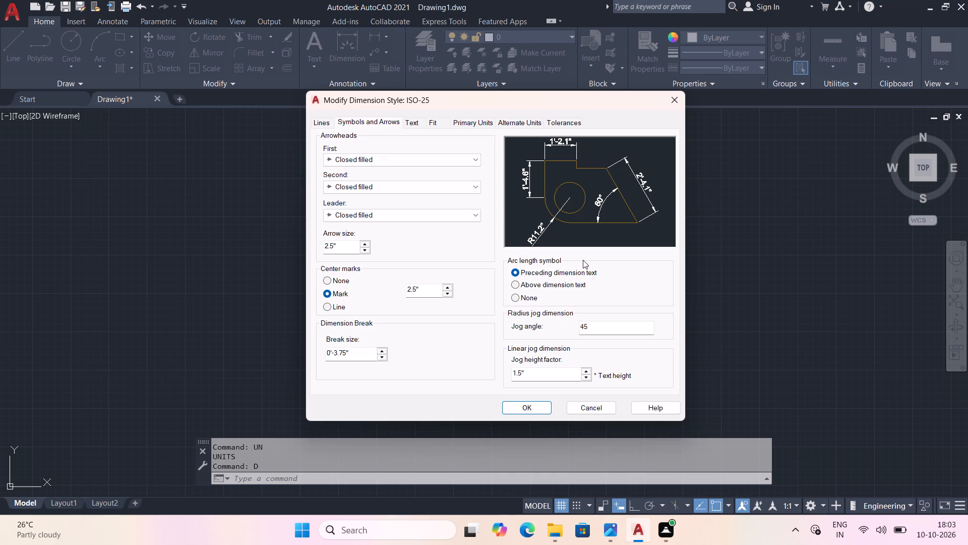
middle_click(600, 255)
click(536, 413)
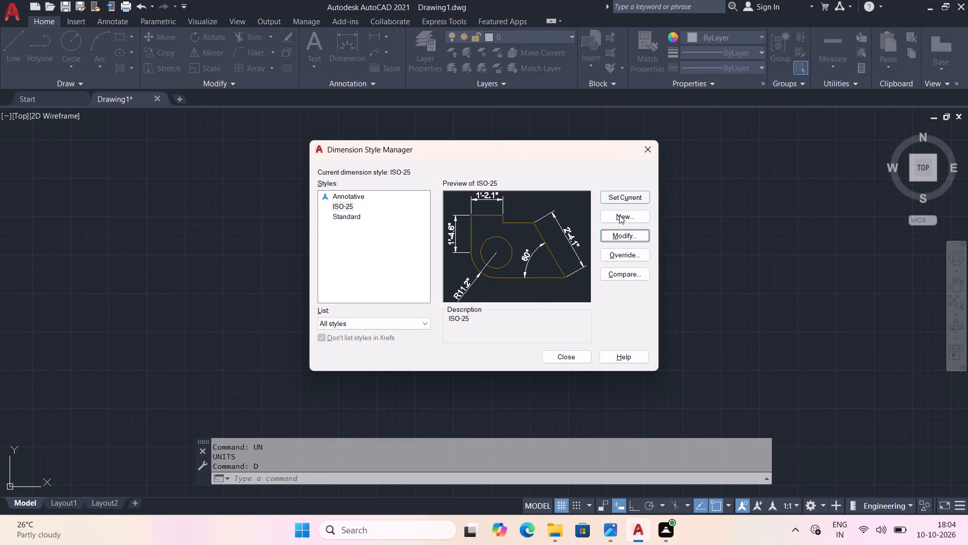
click(619, 198)
click(568, 362)
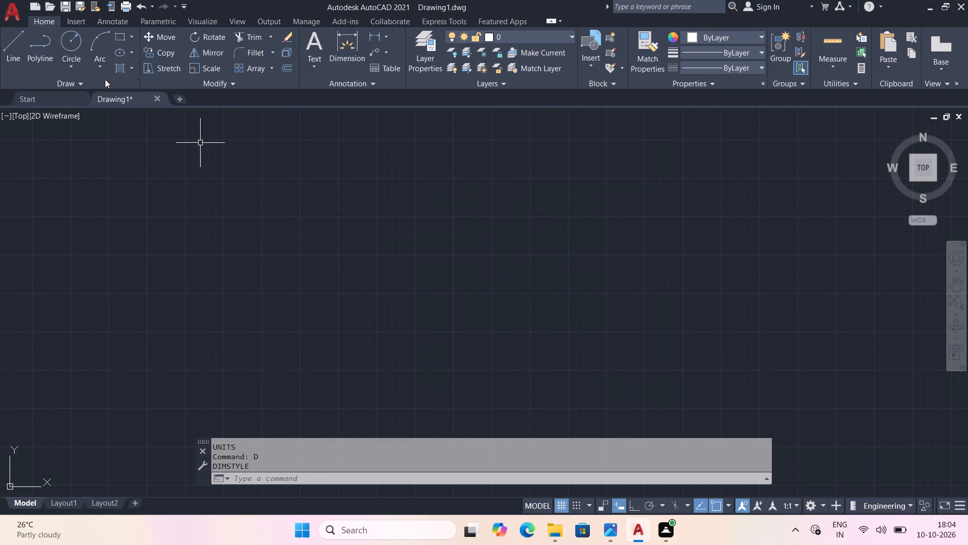
Draw a freehand rectangle, wider than it is tall, in the middle of the empty drawing area.
click(122, 37)
click(299, 185)
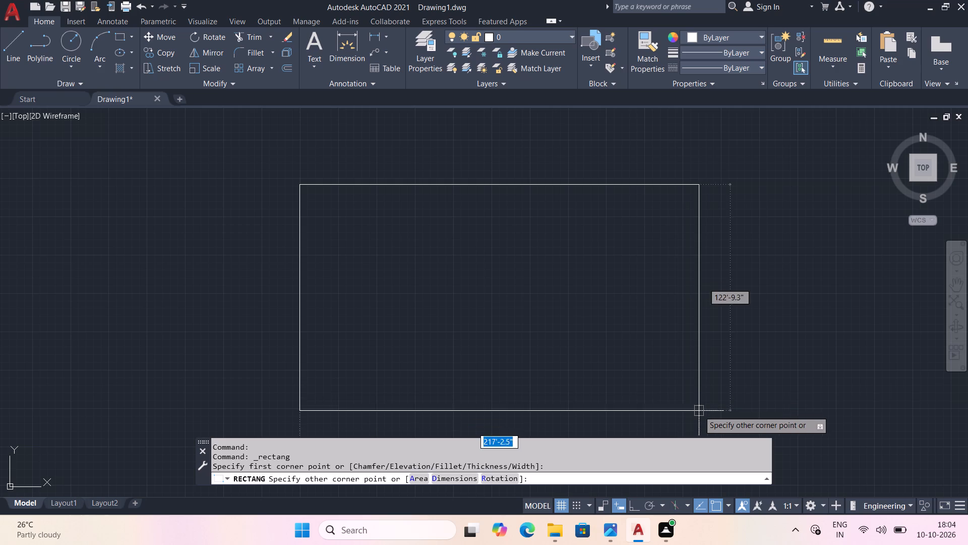
click(730, 384)
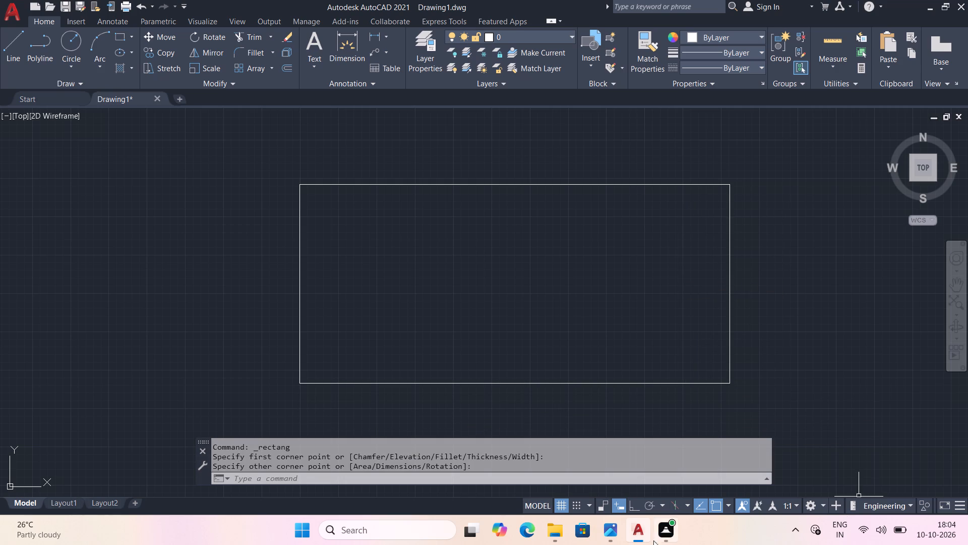
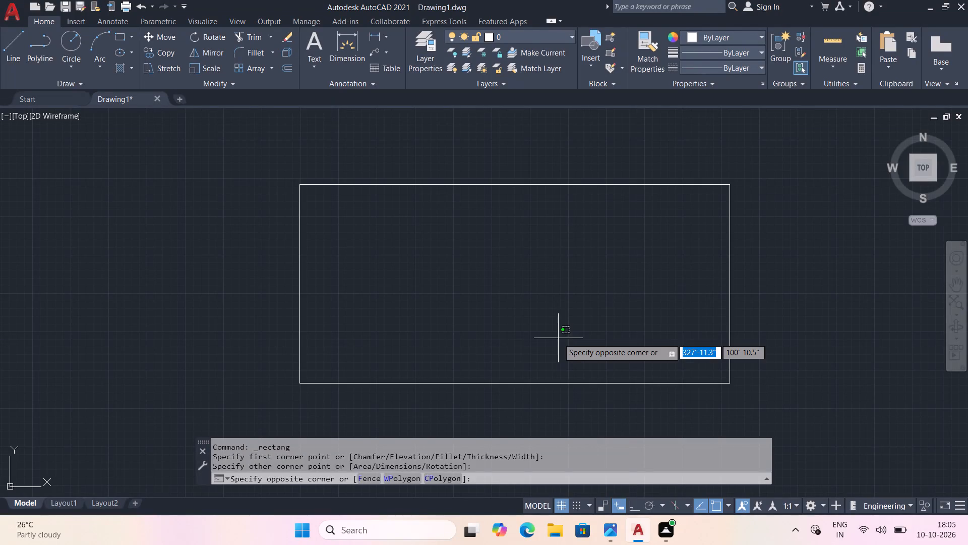
Delete the freehand rectangle from the drawing area.
key(Escape)
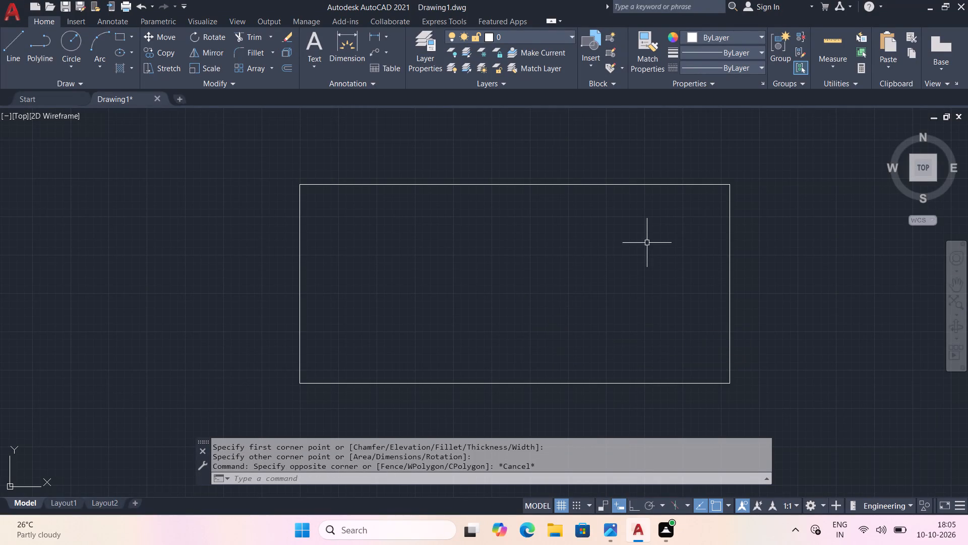
click(704, 185)
key(Delete)
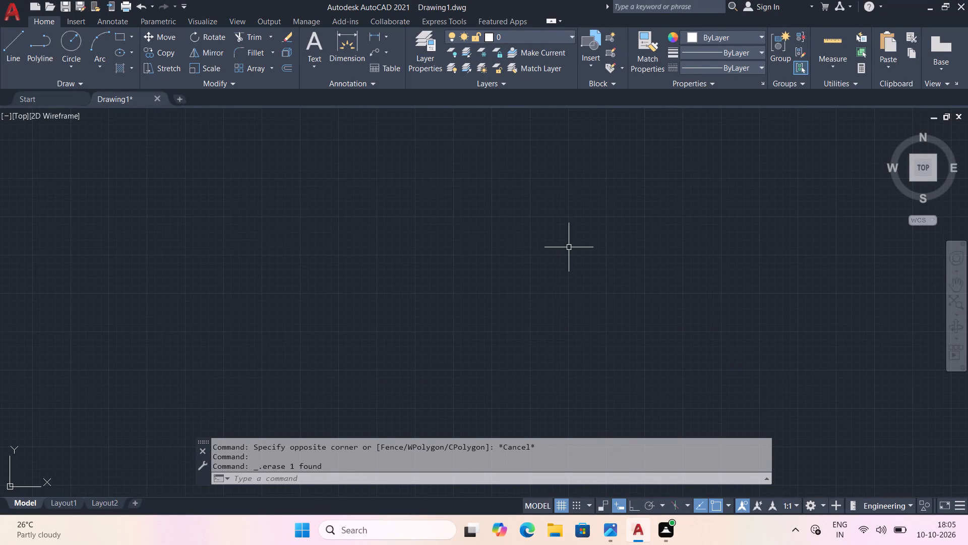
Draw a rectangle 30' wide and 36' tall as the outer boundary of the floor plan.
click(118, 37)
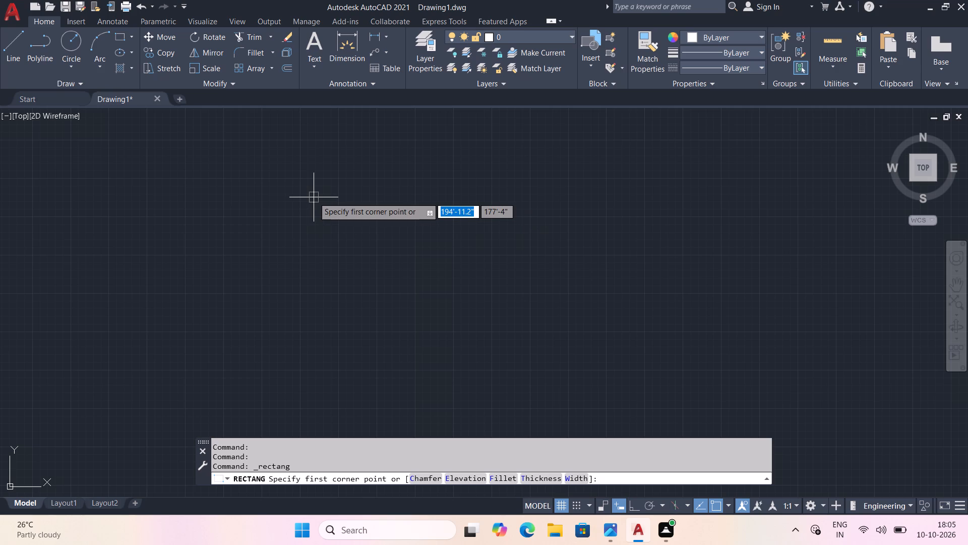
click(289, 174)
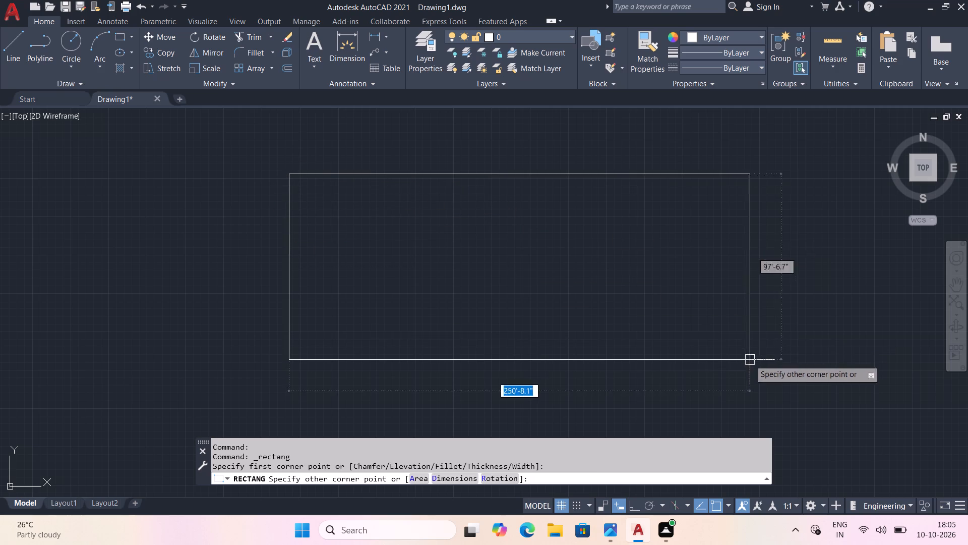
middle_drag(669, 420, 644, 236)
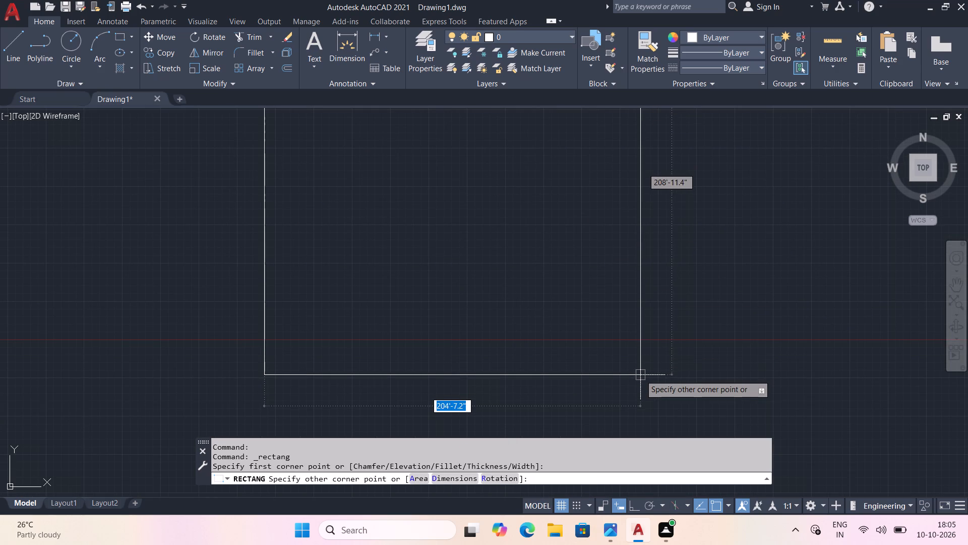
text(30')
key(Tab)
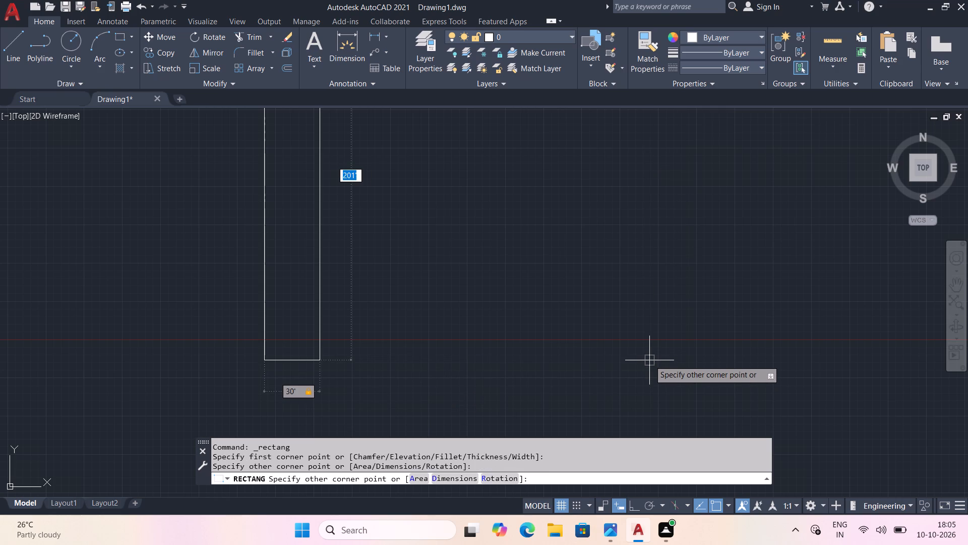
key(3)
key(6)
key(apostrophe)
key(Return)
Explode the 30' by 36' boundary rectangle into separate lines.
scroll(609, 320, down, 3)
scroll(554, 216, up, 3)
middle_drag(503, 325, 575, 283)
scroll(503, 325, up, 2)
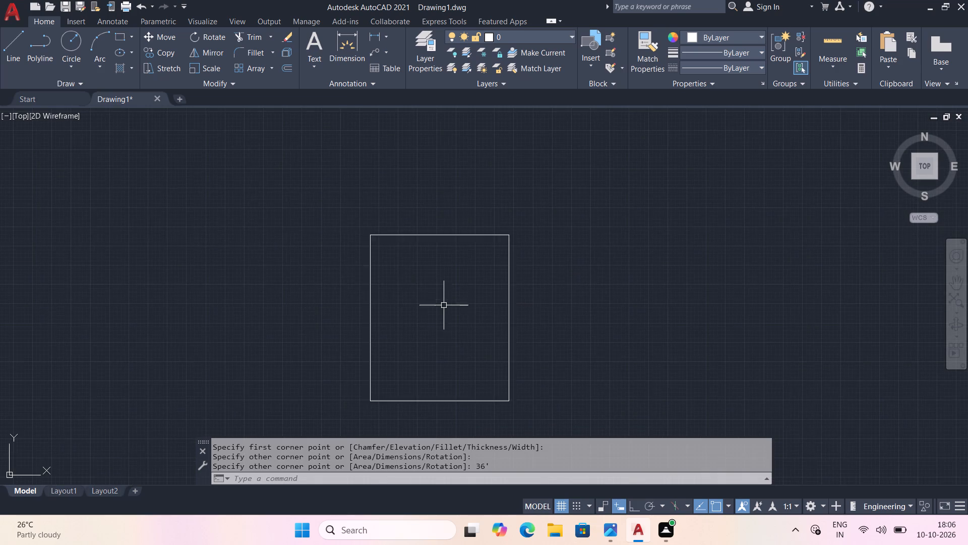
scroll(451, 309, up, 2)
middle_drag(458, 296, 464, 299)
middle_click(472, 317)
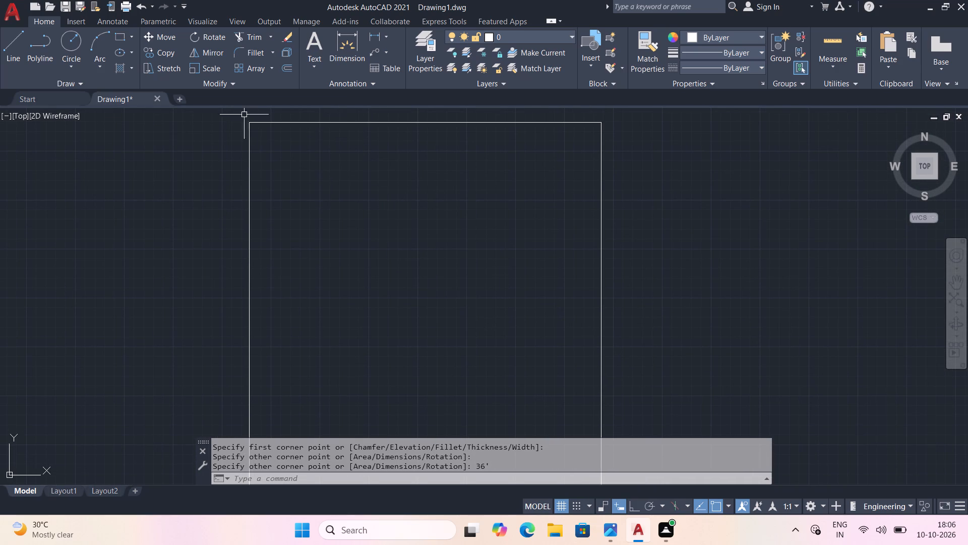
scroll(250, 173, down, 1)
drag(217, 111, 227, 119)
click(533, 443)
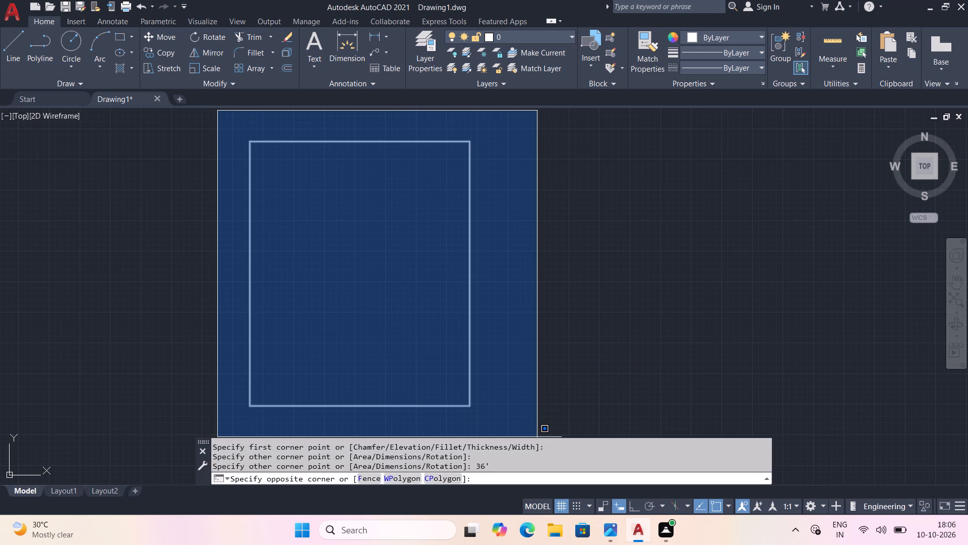
click(510, 419)
text(ex)
click(562, 451)
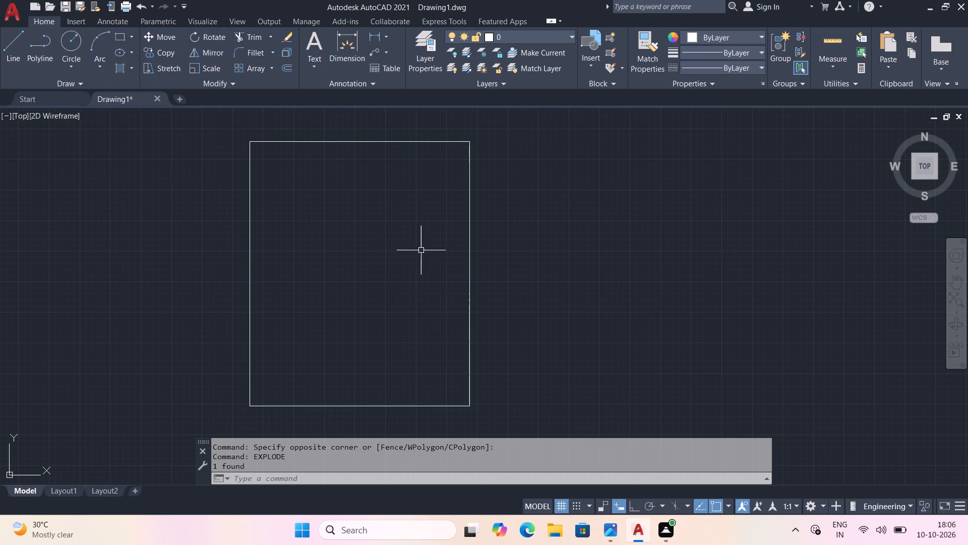
Offset all four boundary lines 9" inward to form the outer walls.
key(o)
text(f)
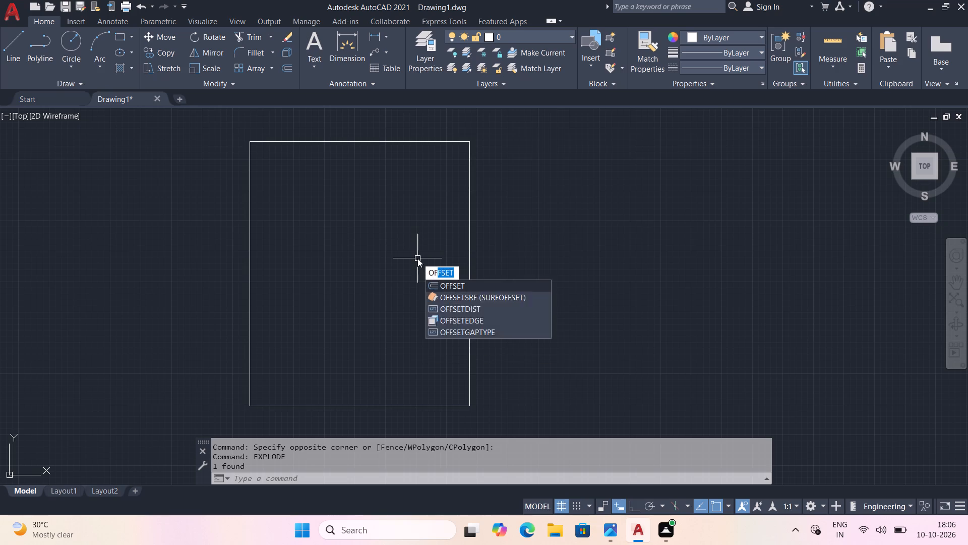
key(space)
key(9)
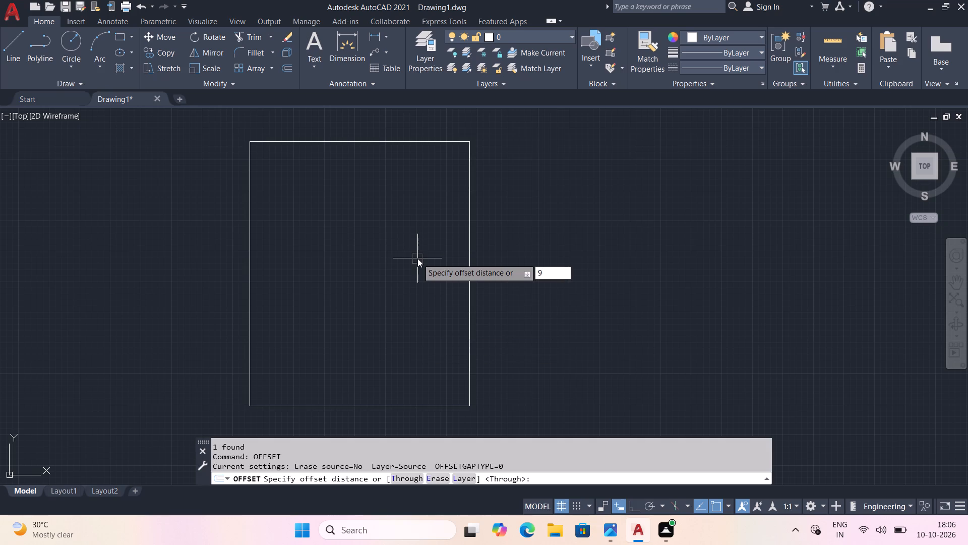
key(shift+quotedbl)
key(Return)
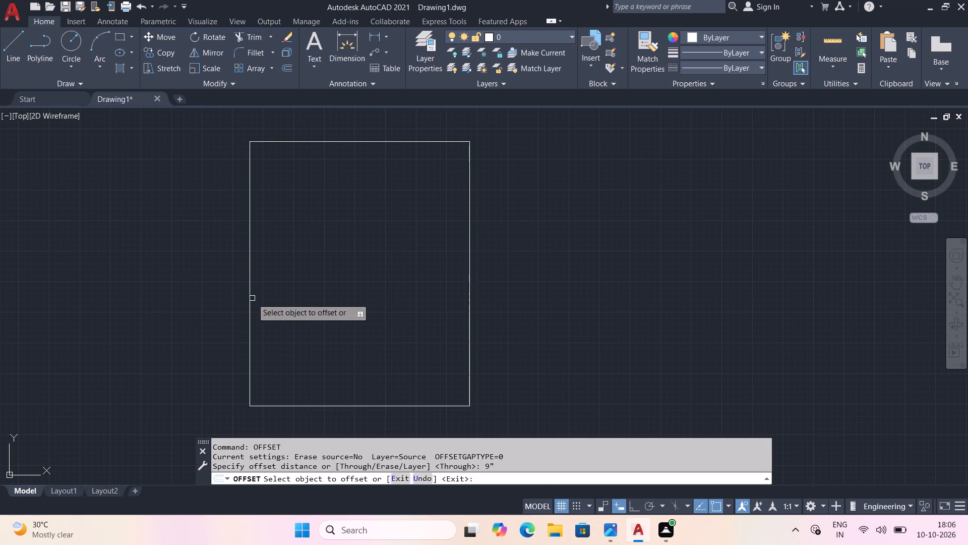
click(251, 300)
click(282, 301)
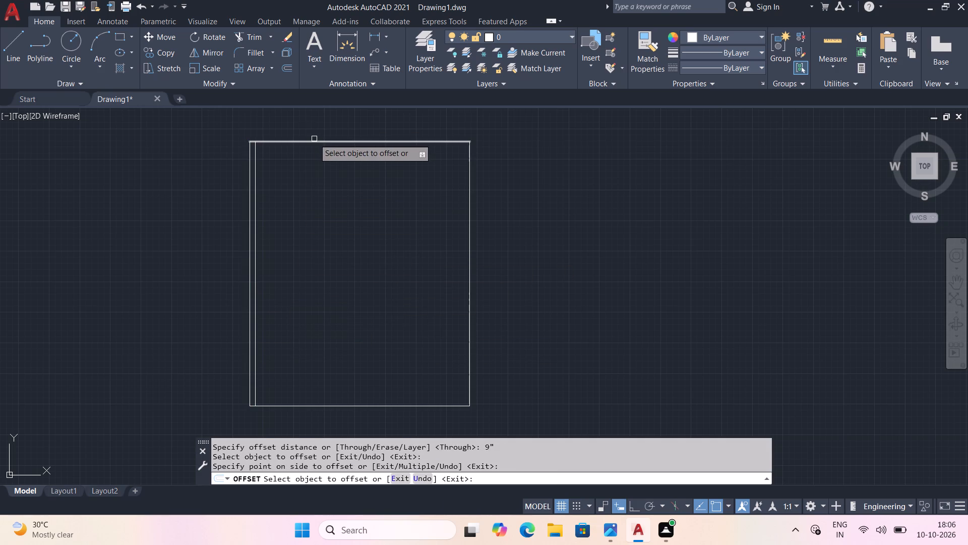
click(314, 139)
click(313, 158)
click(328, 142)
click(328, 190)
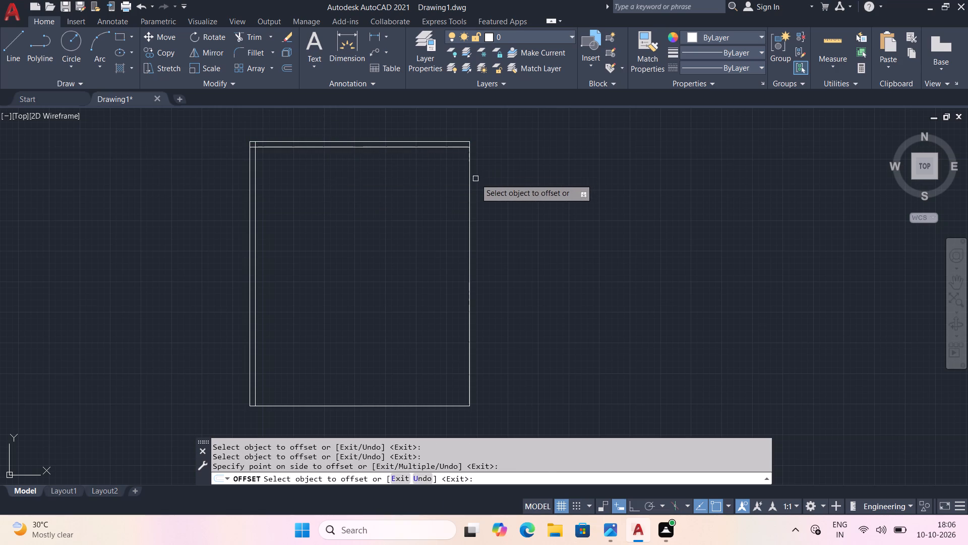
click(470, 188)
click(443, 193)
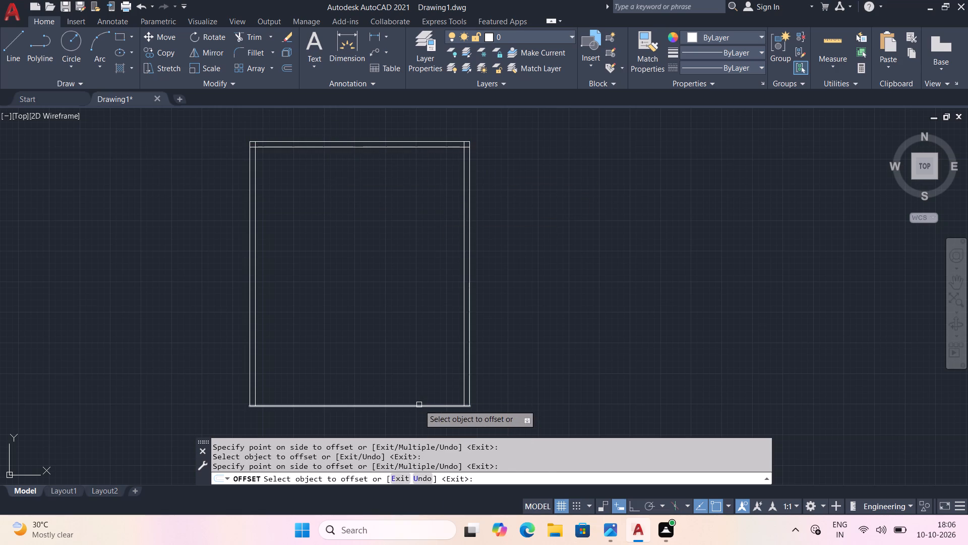
click(418, 405)
click(422, 371)
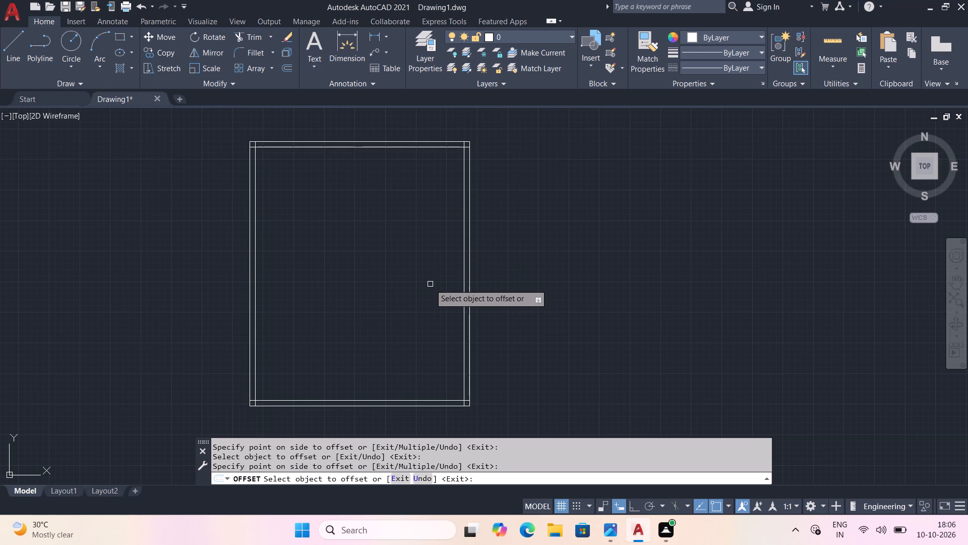
key(space)
Offset the left outer wall's inner line 10' toward the plan's interior as a vertical partition line.
key(space)
key(1)
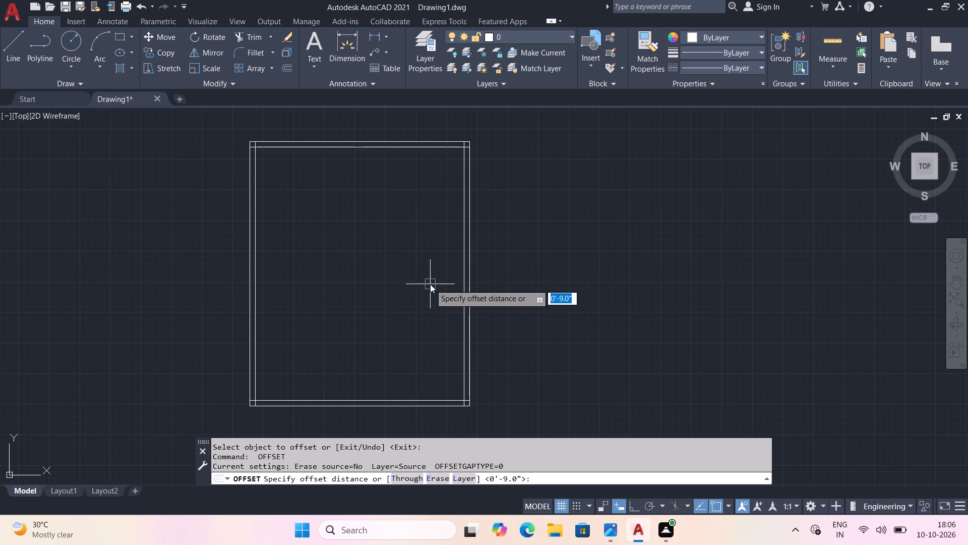
key(0)
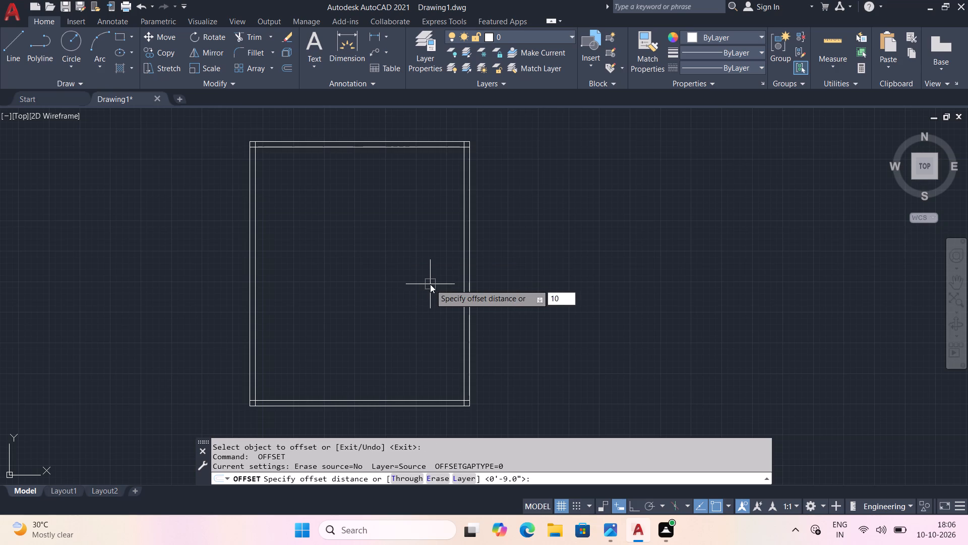
key(apostrophe)
key(space)
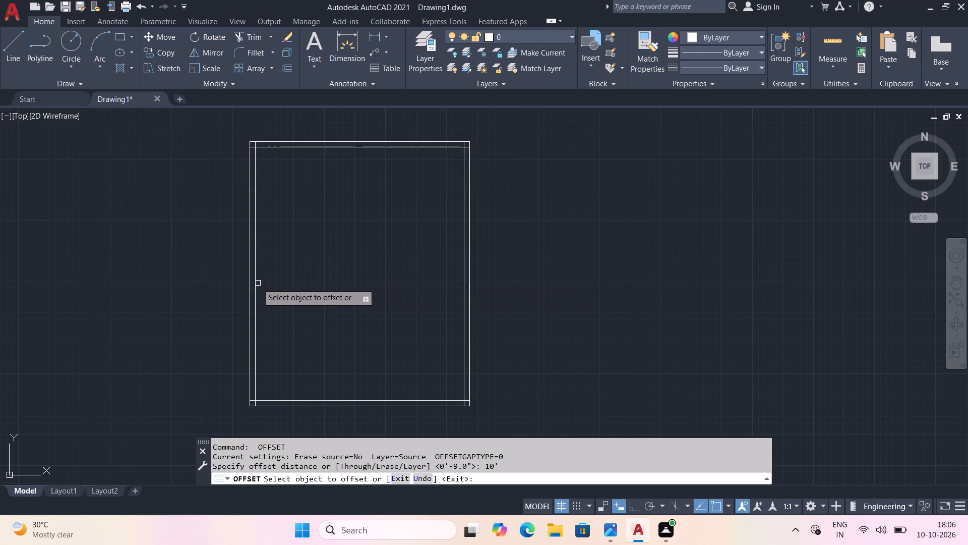
click(257, 289)
click(326, 284)
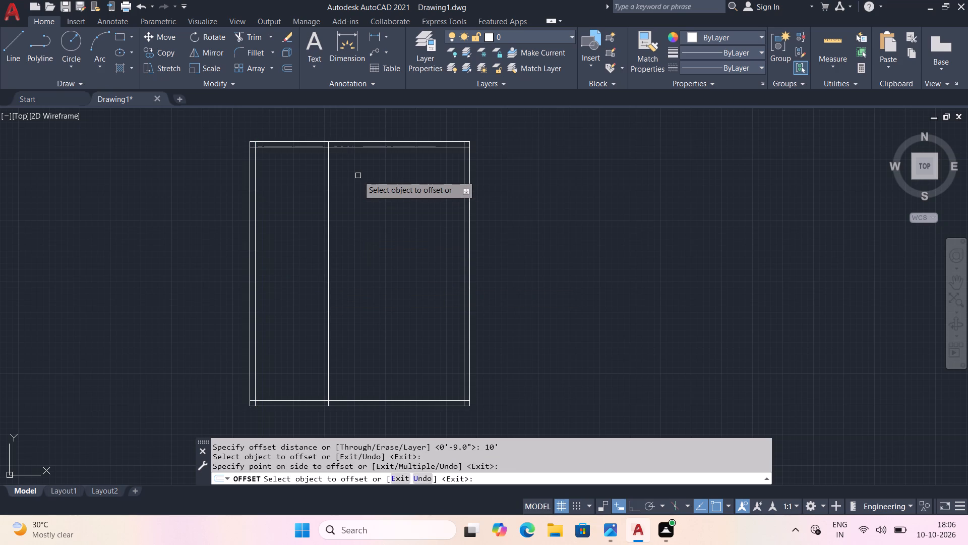
key(space)
Offset the top outer wall's inner line 14' downward as a horizontal partition line.
key(space)
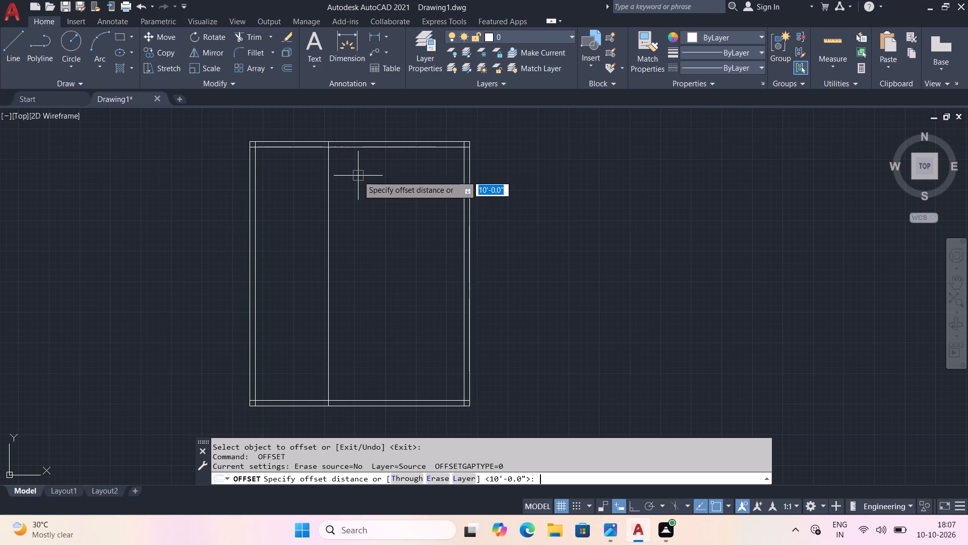
text(14')
key(space)
click(366, 148)
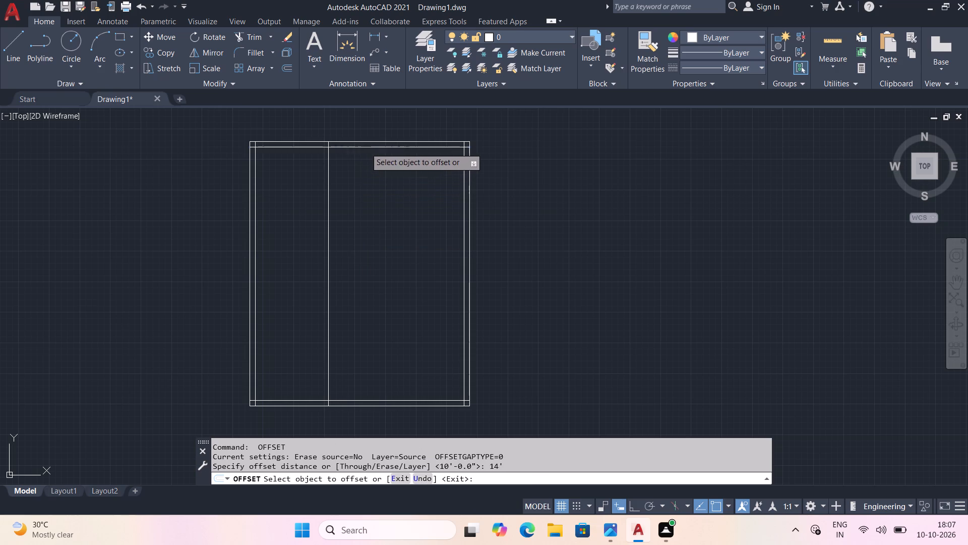
click(365, 198)
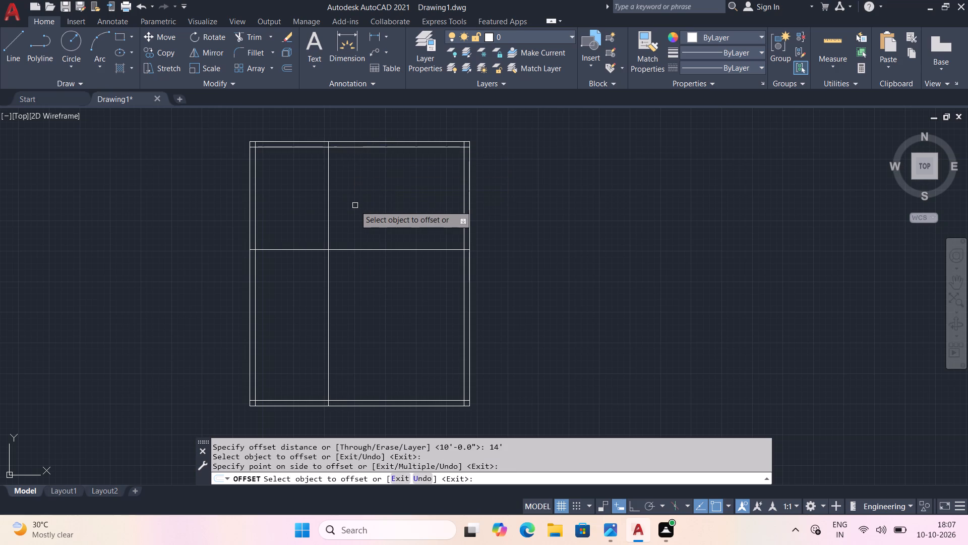
key(space)
Offset the vertical partition line 6" to the right and the horizontal partition line 6" downward to give both walls thickness.
key(space)
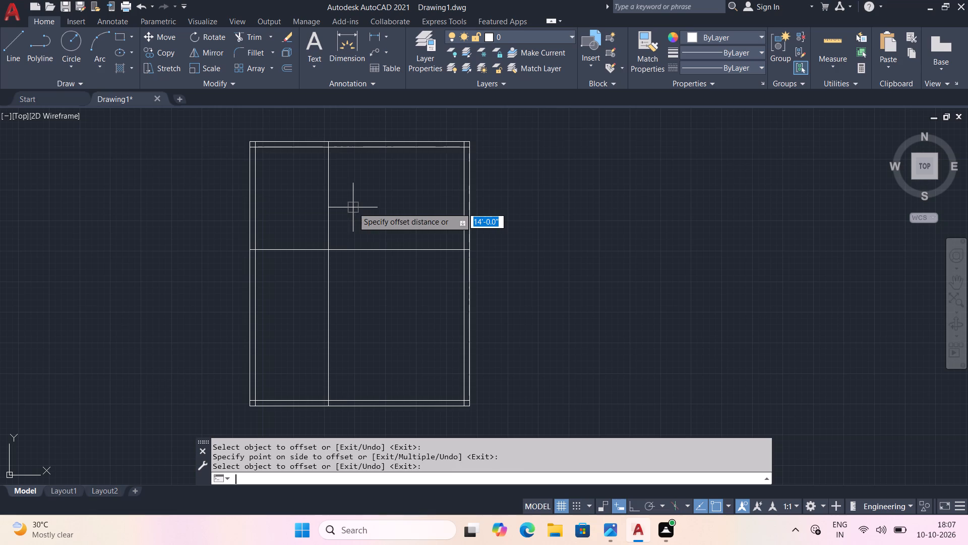
key(6)
key(shift+quotedbl)
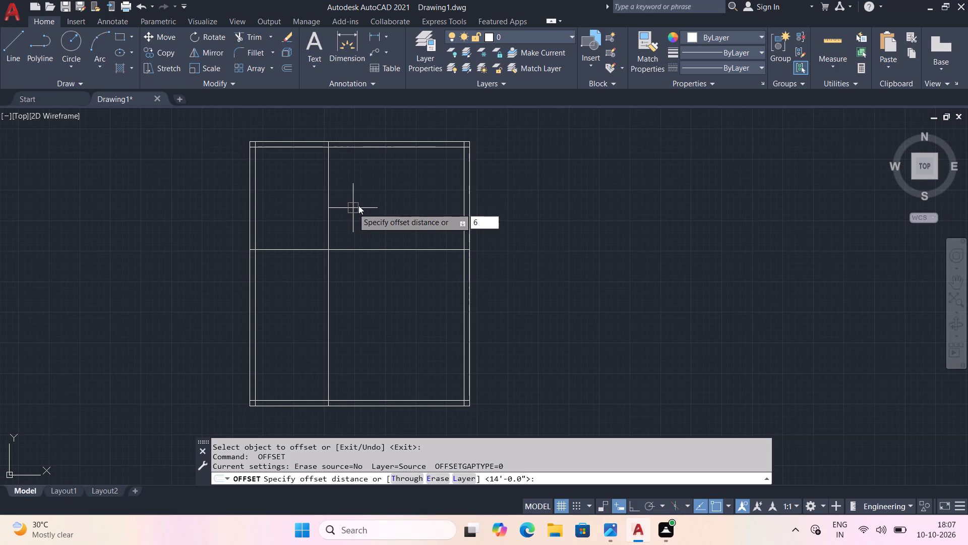
key(Return)
click(328, 212)
click(345, 208)
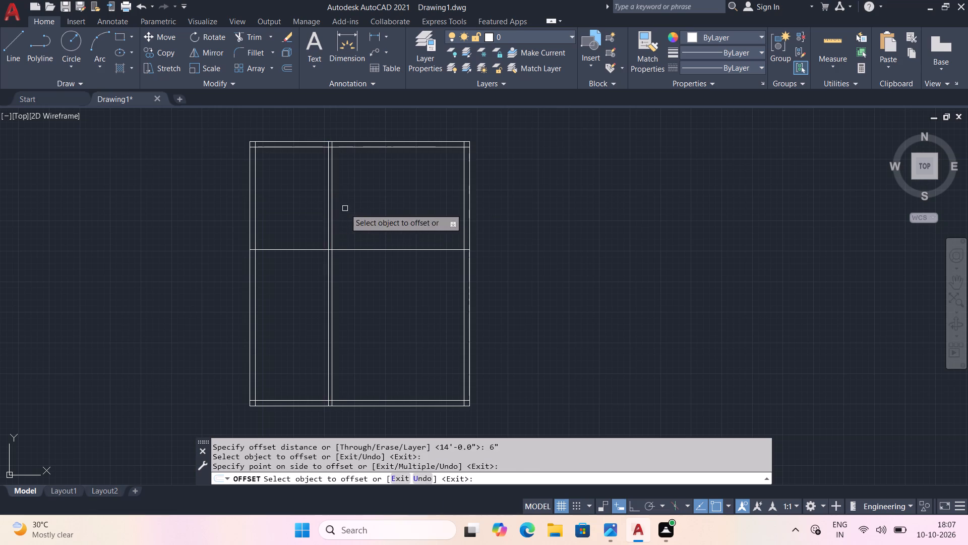
click(316, 250)
click(309, 269)
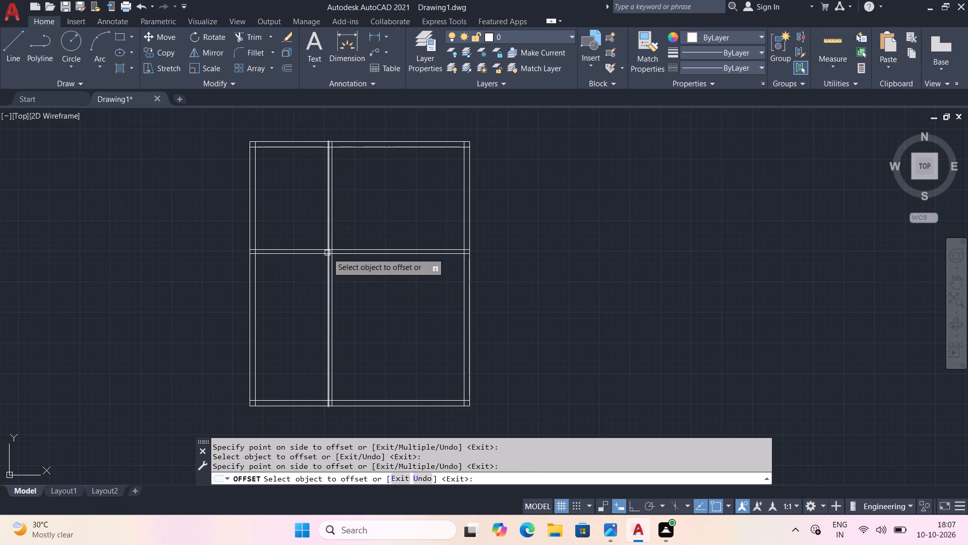
key(space)
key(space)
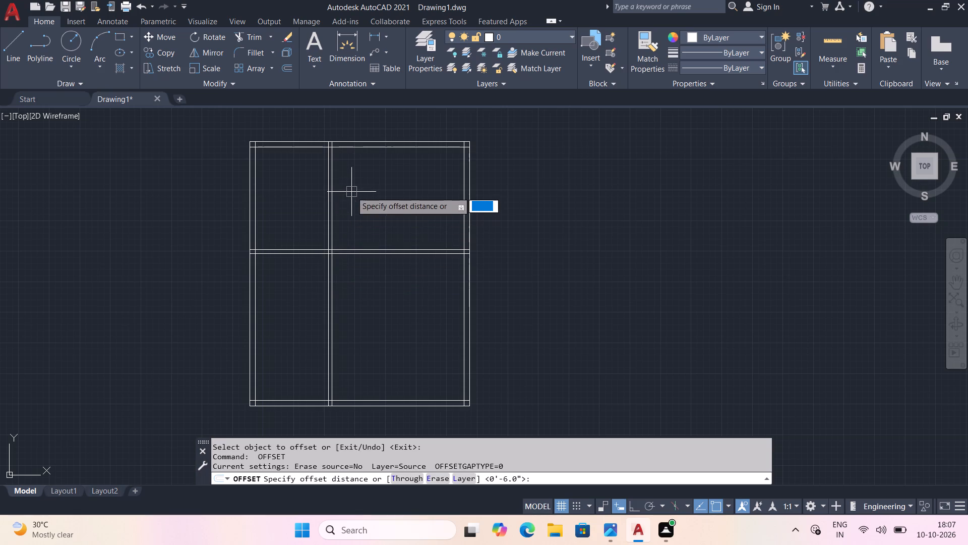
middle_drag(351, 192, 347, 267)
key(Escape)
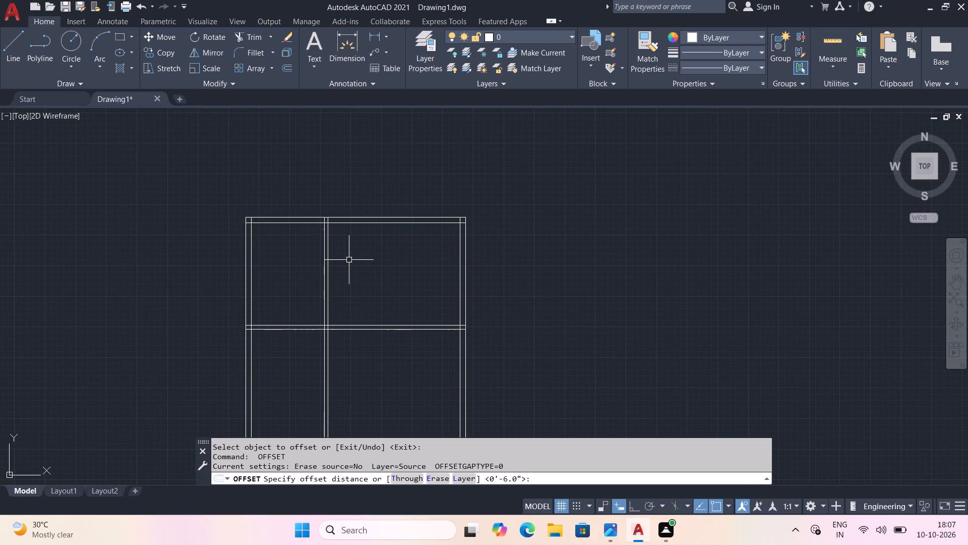
Trim the vertical partition's ends inside the top outer wall and the inner wall line between them to open the junction.
key(t)
text(r)
key(space)
scroll(323, 184, up, 2)
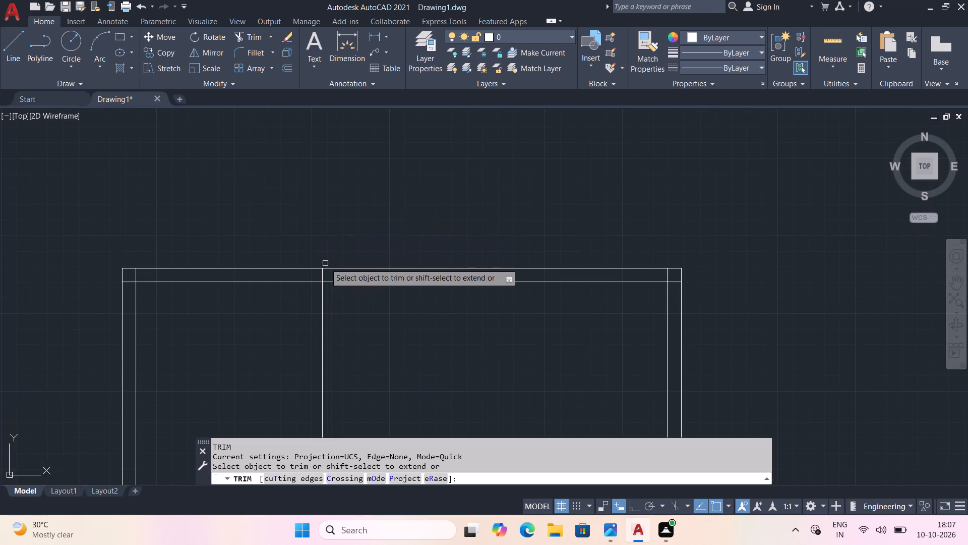
scroll(331, 275, up, 1)
click(316, 271)
click(330, 275)
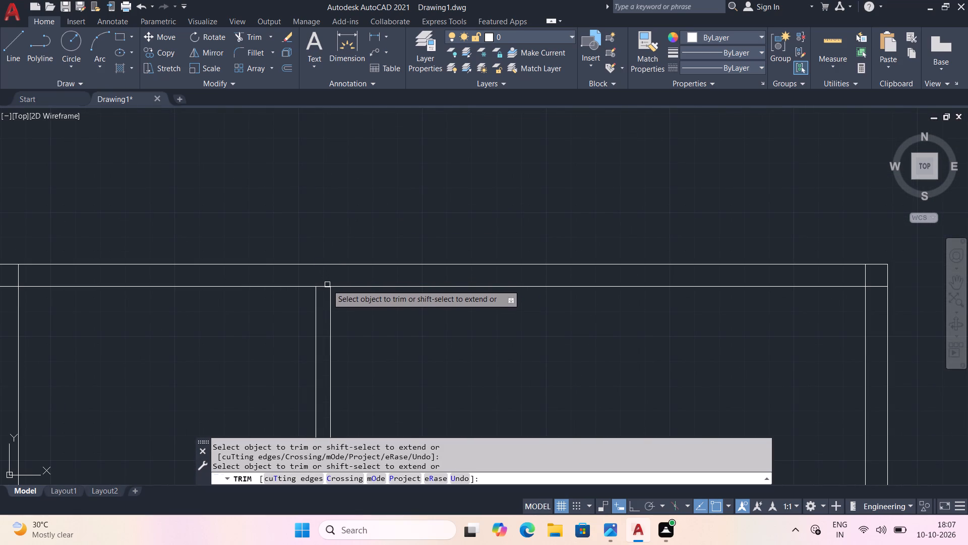
middle_drag(294, 277, 433, 210)
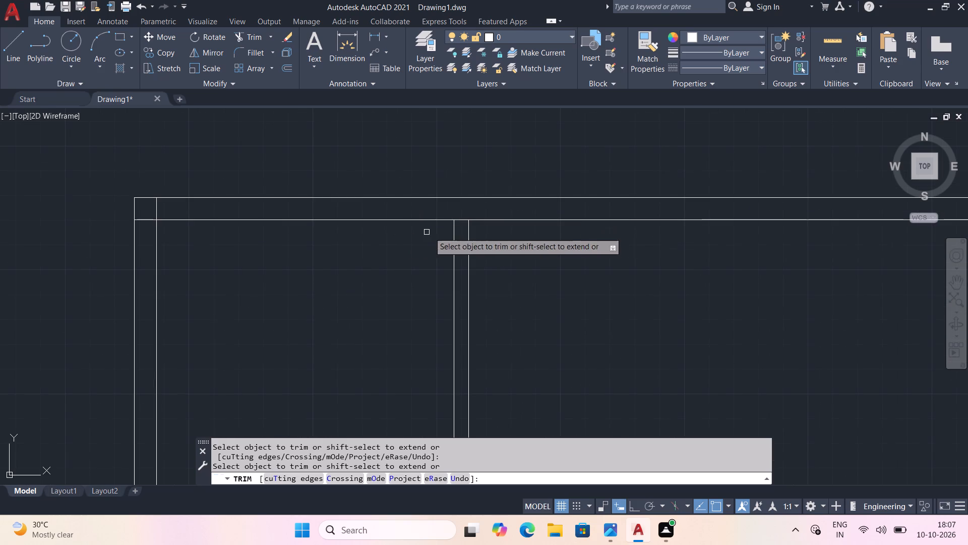
click(462, 220)
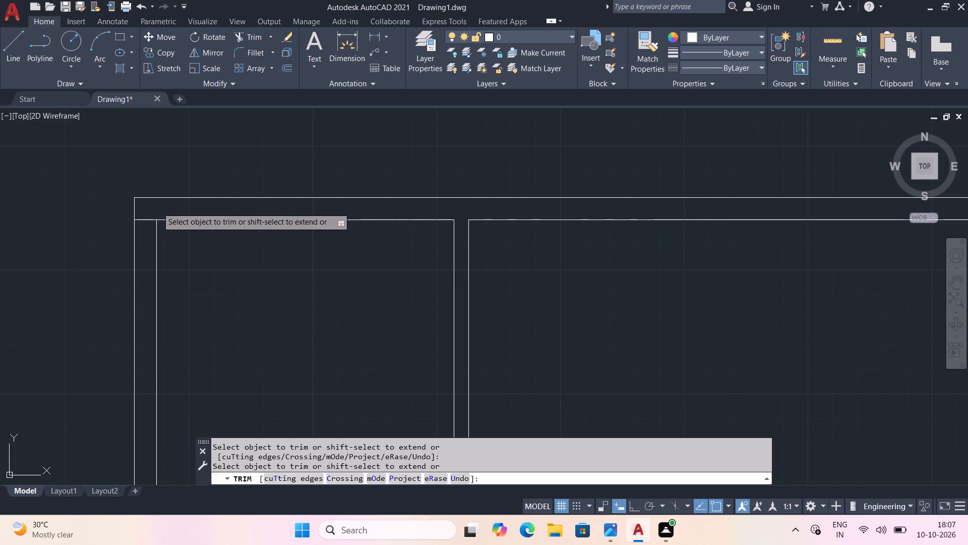
Trim the overlapping inner wall line ends inside the outer wall's top-left corner.
click(157, 207)
click(144, 221)
Trim both partitions beyond their crossing, below and to the right, clearing the corner overlaps and the stubs in the right outer wall.
scroll(171, 284, down, 3)
middle_drag(200, 296, 186, 162)
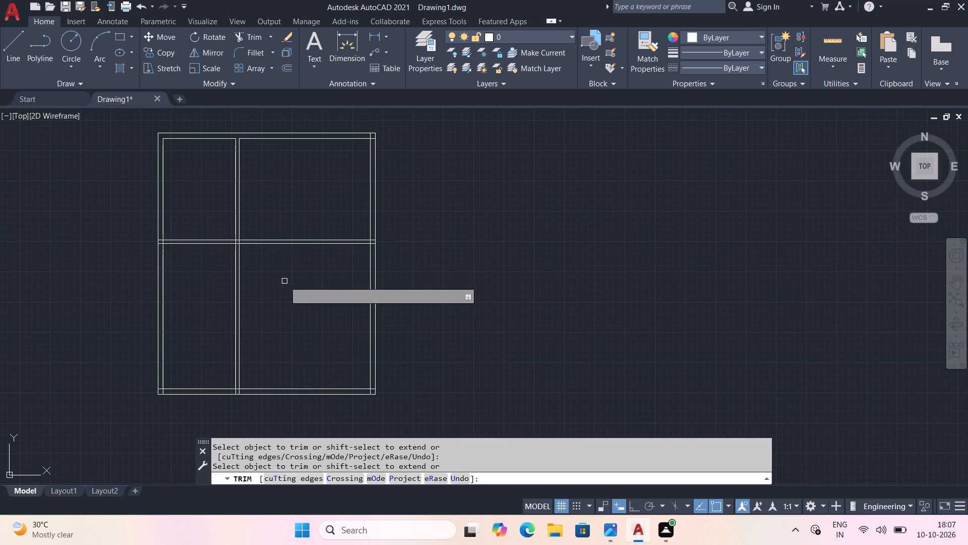
drag(296, 222, 232, 305)
scroll(231, 297, up, 4)
middle_drag(246, 279, 246, 296)
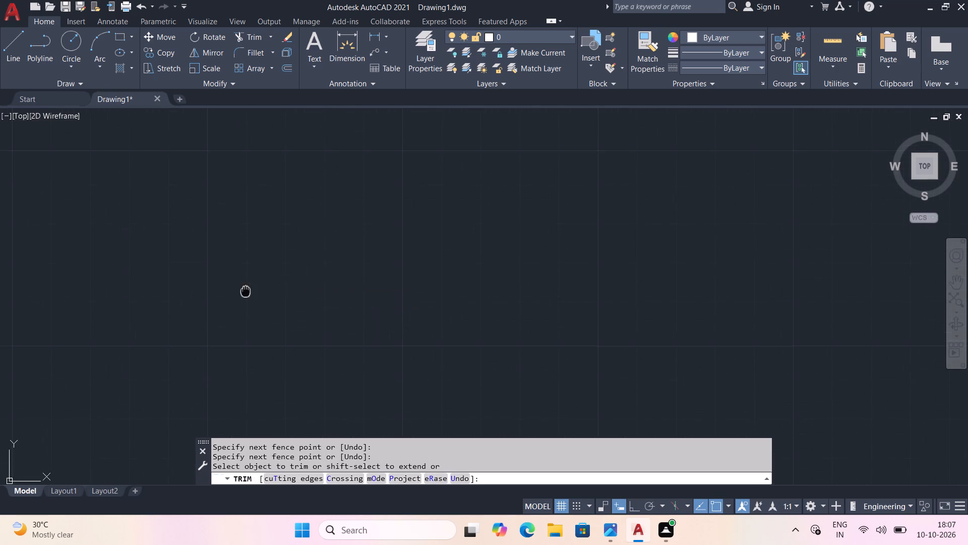
middle_drag(246, 296, 263, 453)
scroll(266, 449, down, 1)
middle_drag(279, 324, 281, 412)
scroll(277, 404, down, 3)
scroll(279, 346, up, 2)
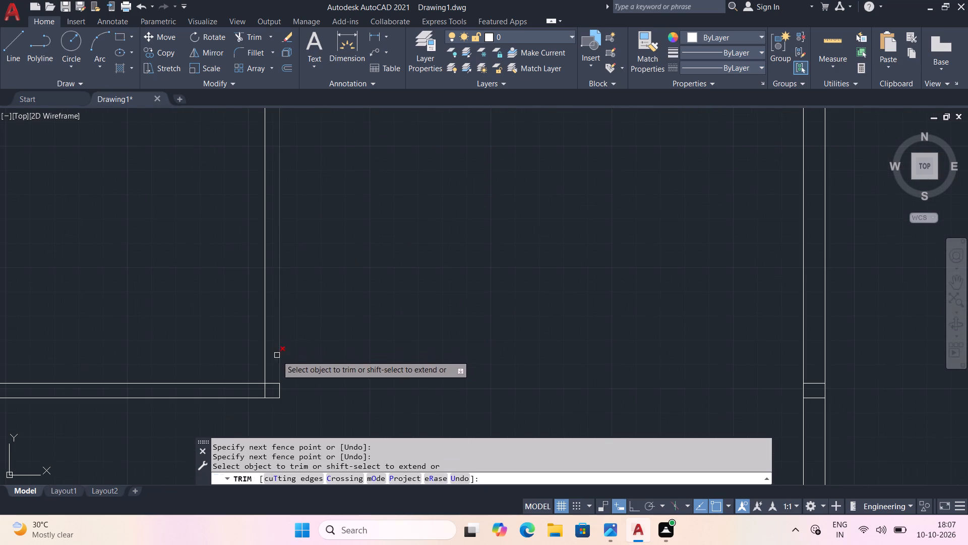
click(272, 385)
click(265, 389)
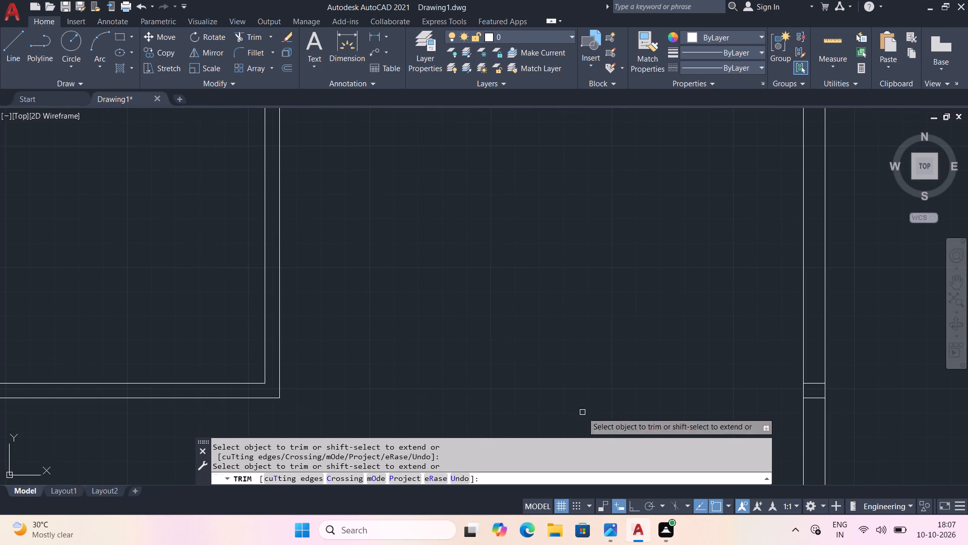
drag(808, 373, 812, 410)
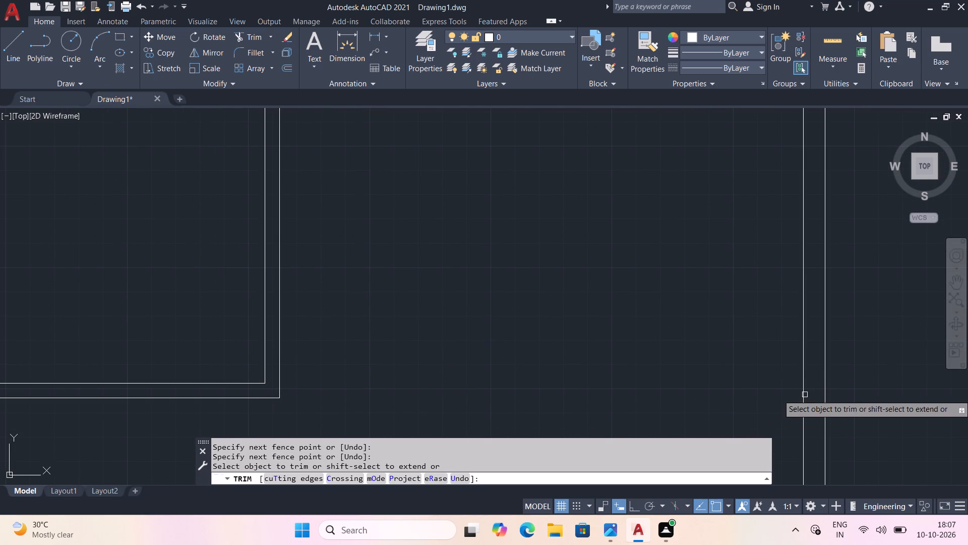
Trim the lines inside the junction of the horizontal partition and the left outer wall to open it.
scroll(719, 387, down, 1)
middle_drag(719, 386, 779, 361)
scroll(308, 362, up, 1)
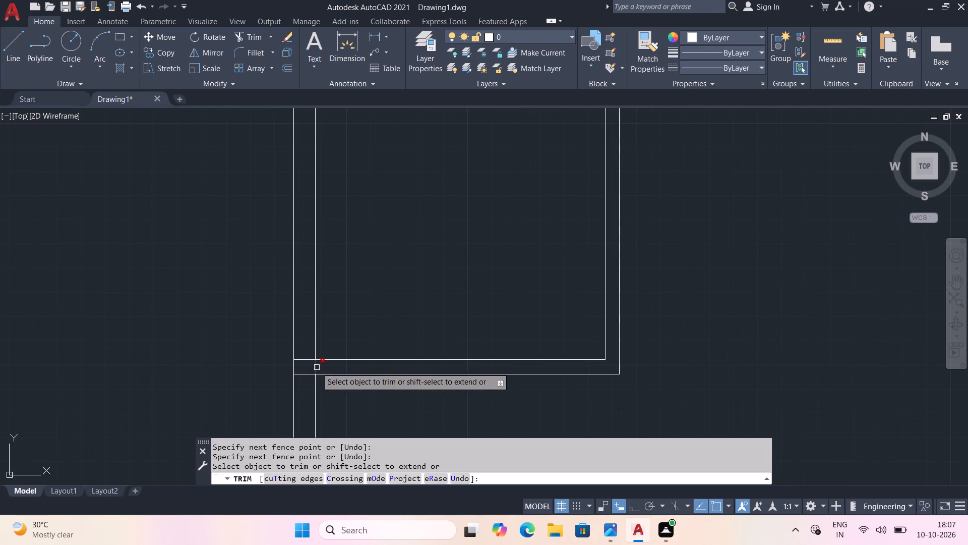
click(314, 367)
click(305, 359)
click(307, 372)
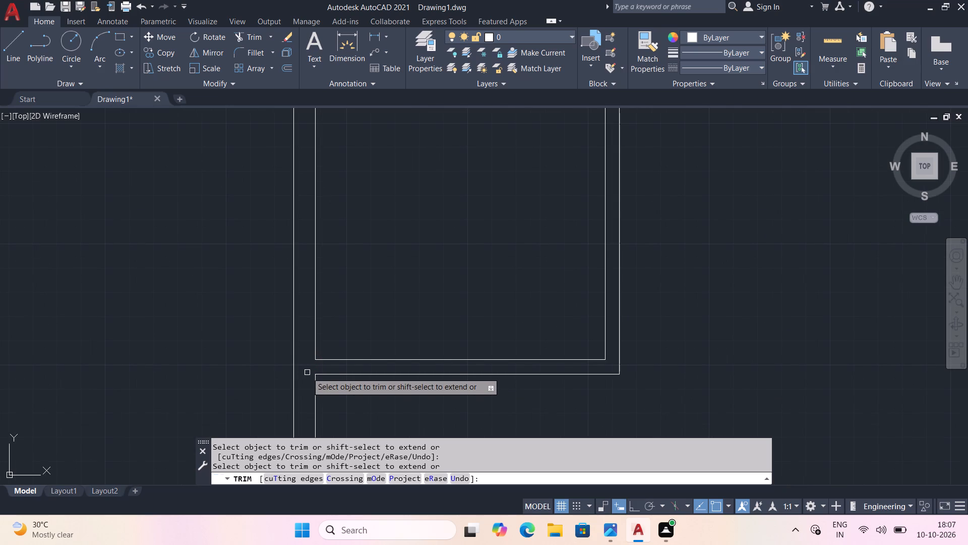
Extend the vertical partition's right line up to the top outer wall's outer line.
middle_drag(675, 307, 588, 474)
scroll(574, 432, down, 1)
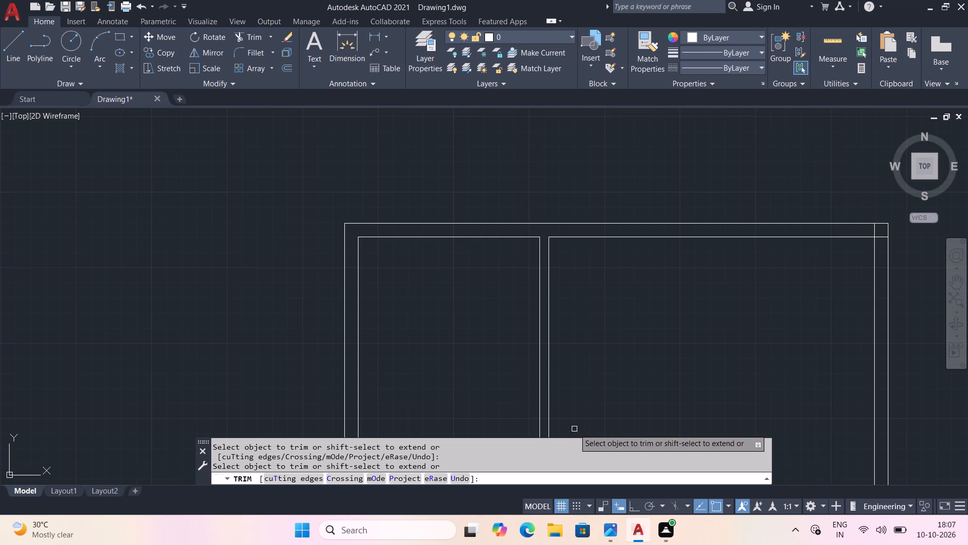
key(Escape)
text(ex)
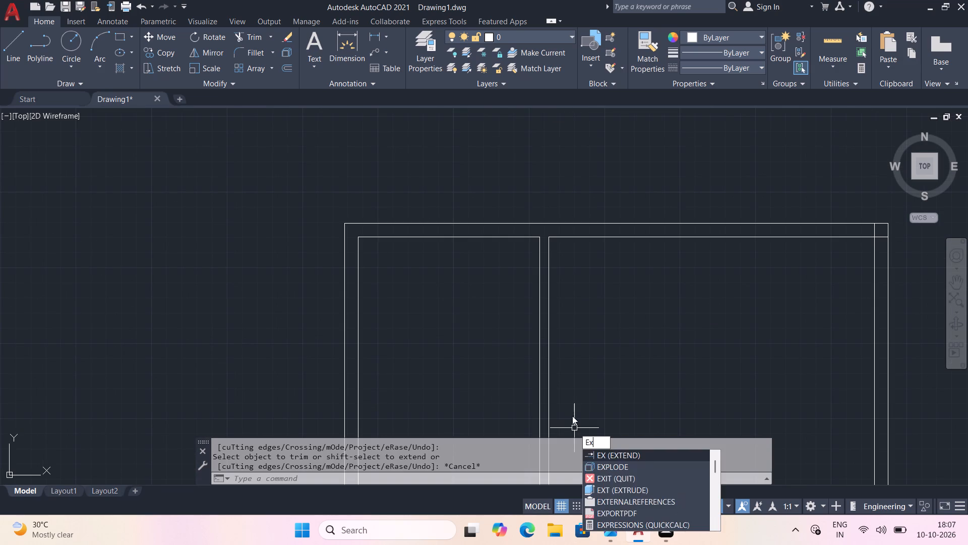
key(space)
click(548, 254)
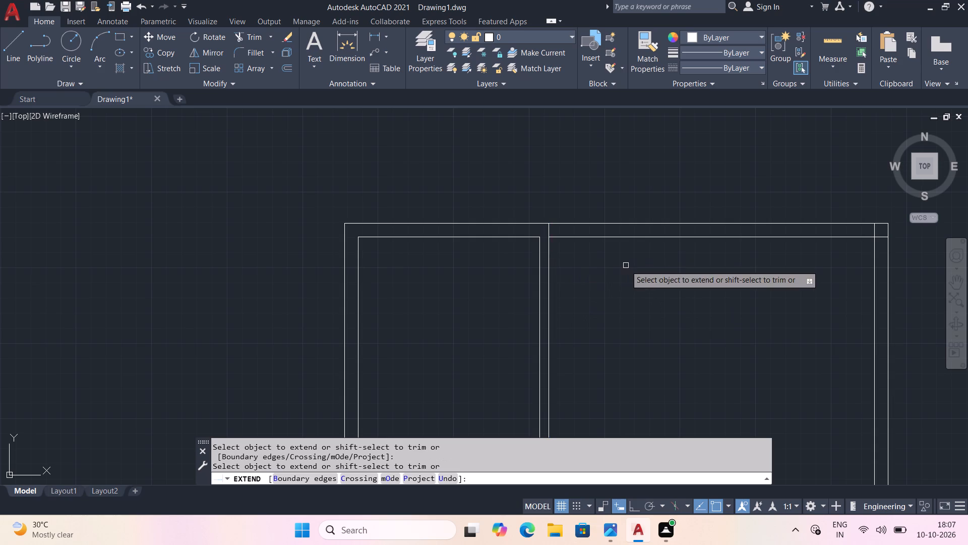
Trim away the top wall's inner line right of the vertical partition, including its stub in the right outer wall.
key(Escape)
text(tr)
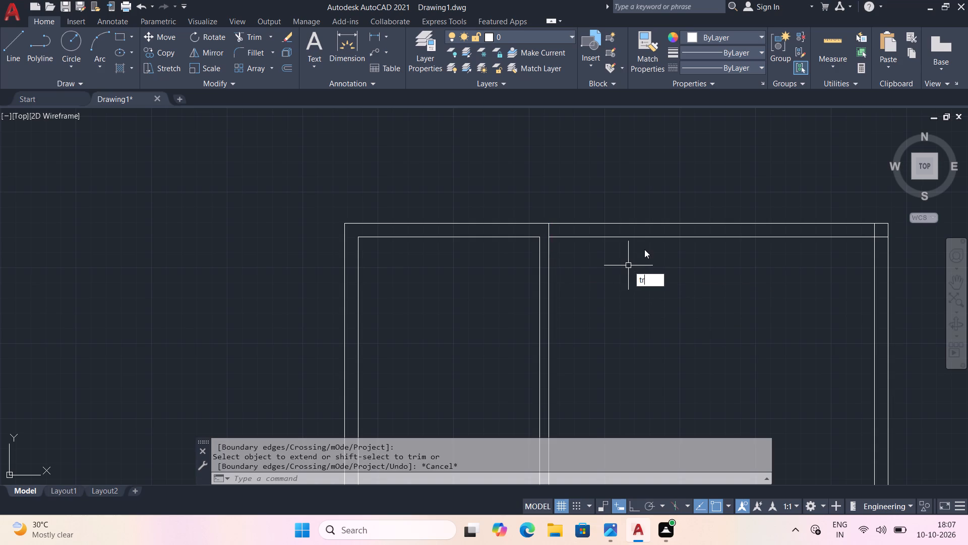
key(space)
click(668, 236)
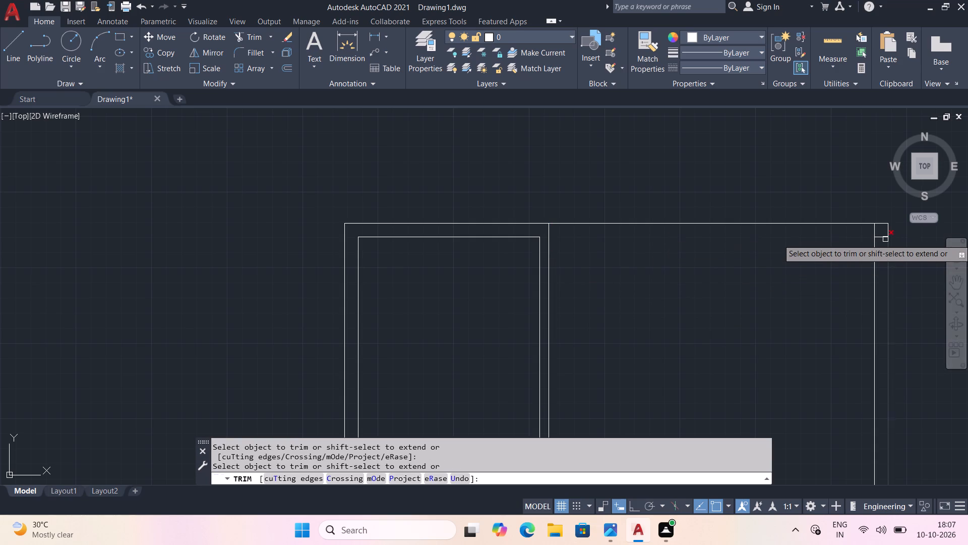
click(884, 239)
key(Escape)
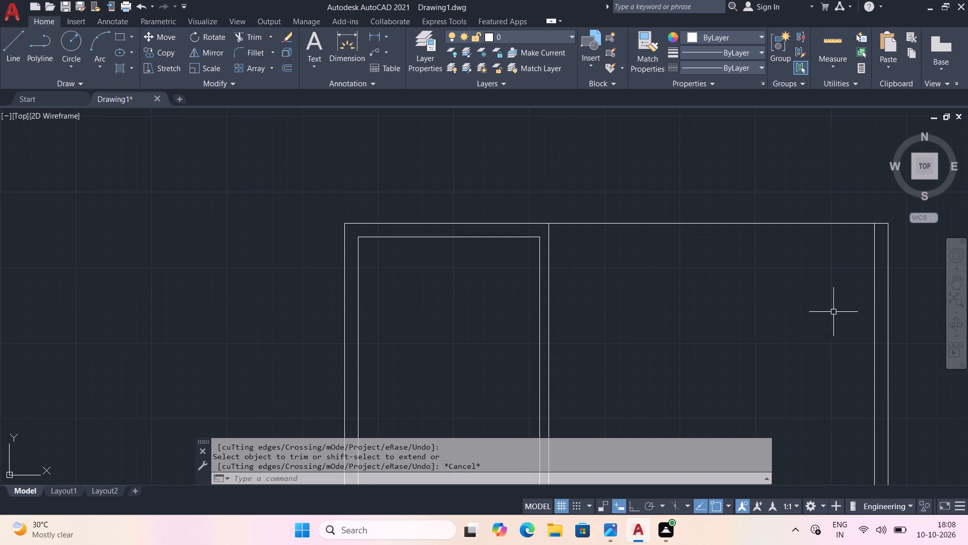
Offset the top wall's outer line 6" downward as a thinner wall's inner line.
middle_drag(835, 310, 741, 320)
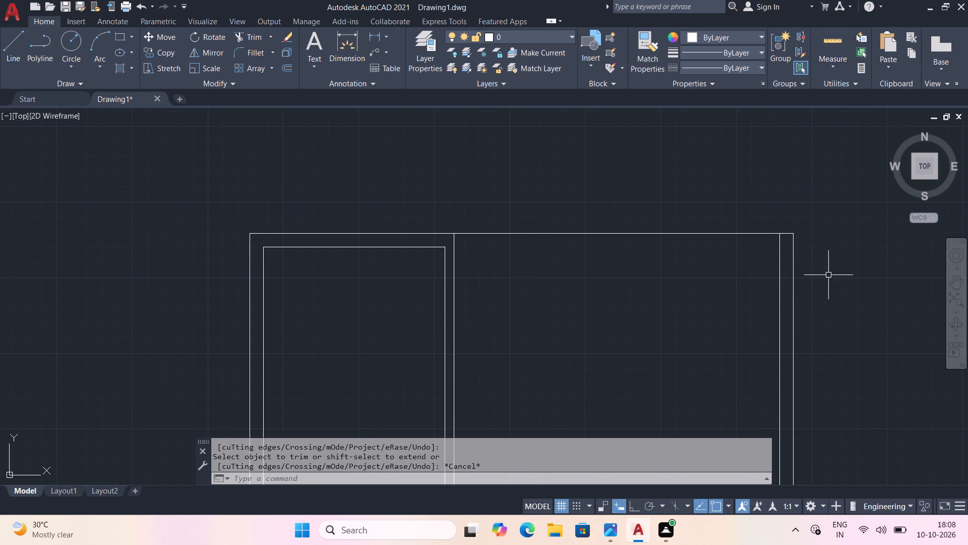
middle_drag(553, 315, 521, 252)
middle_drag(524, 251, 514, 307)
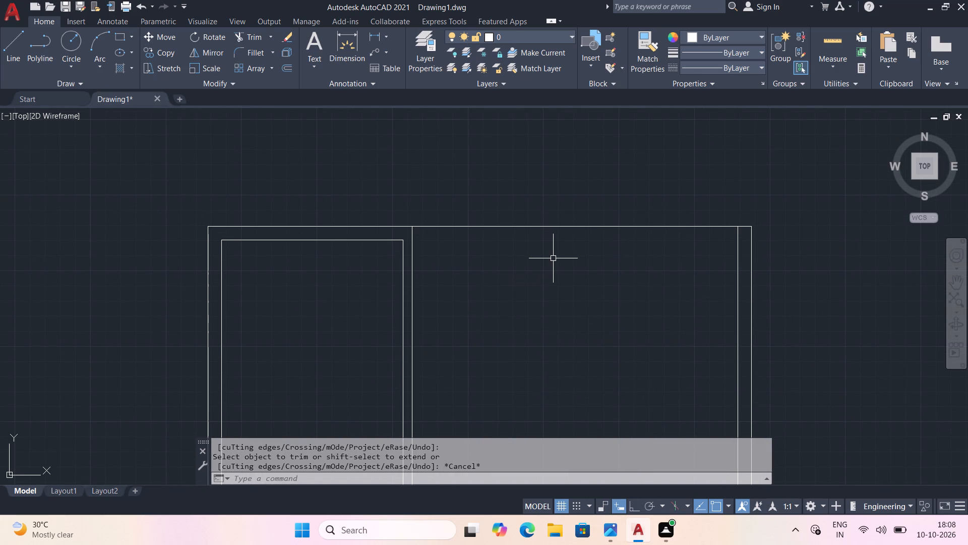
key(o)
key(f)
key(space)
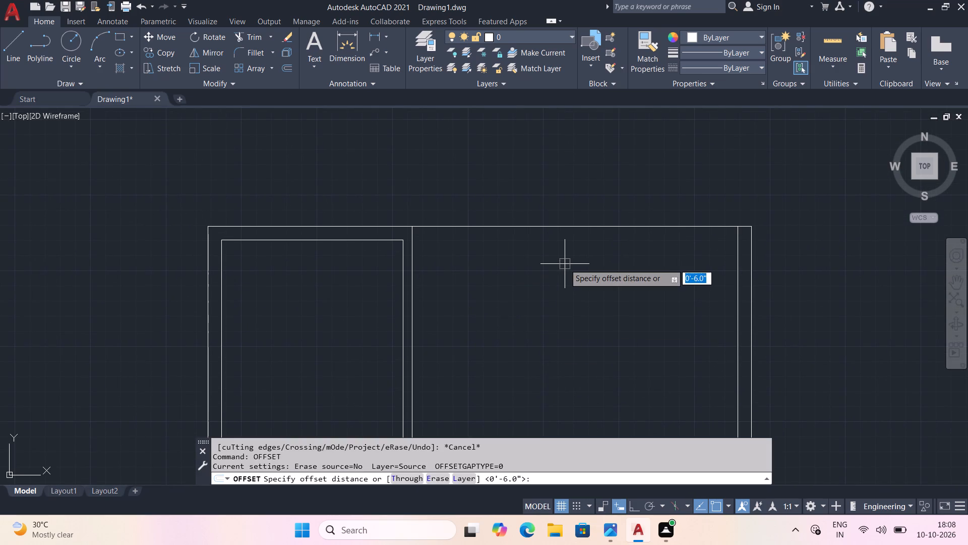
key(6)
key(shift+quotedbl)
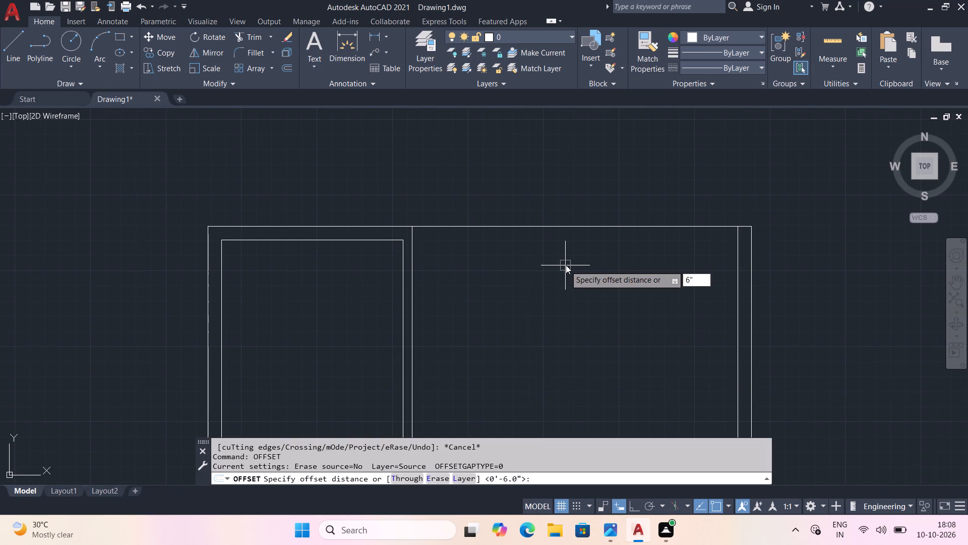
key(space)
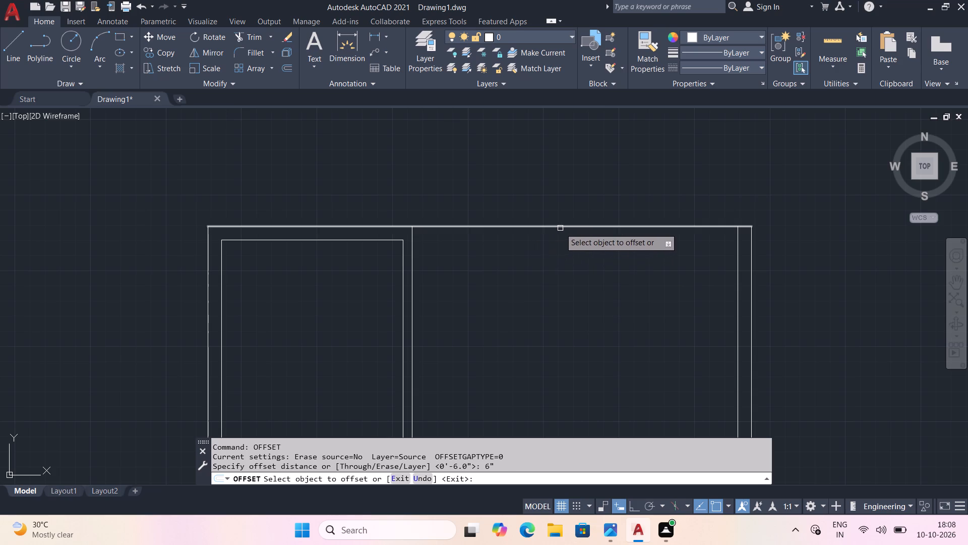
click(561, 227)
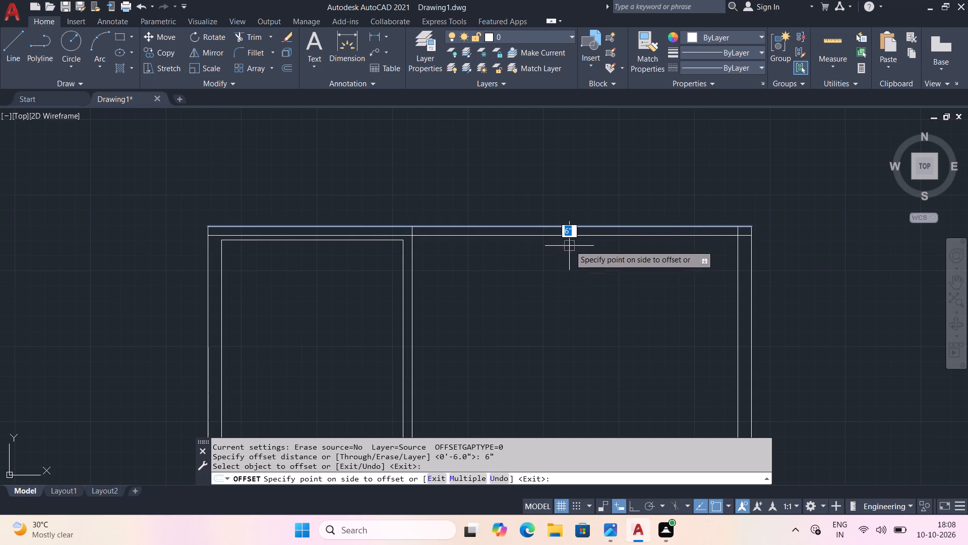
click(567, 272)
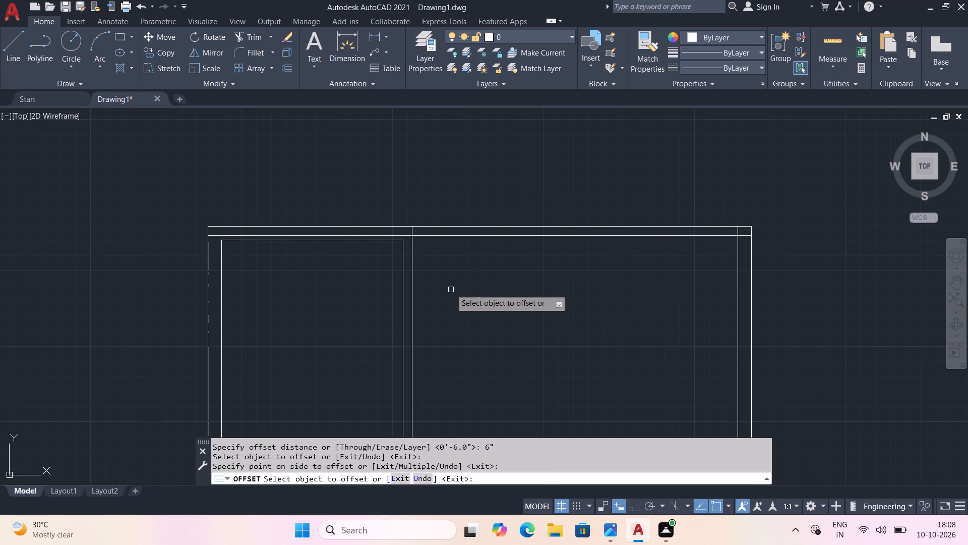
Trim the new 6" offset line left of the vertical partition's right line.
middle_drag(451, 288, 394, 269)
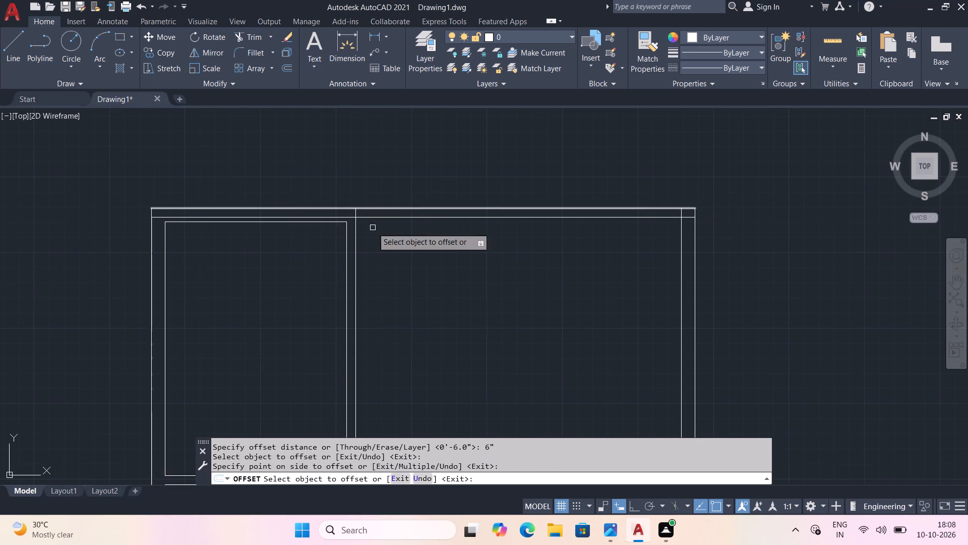
key(Escape)
text(tr)
key(space)
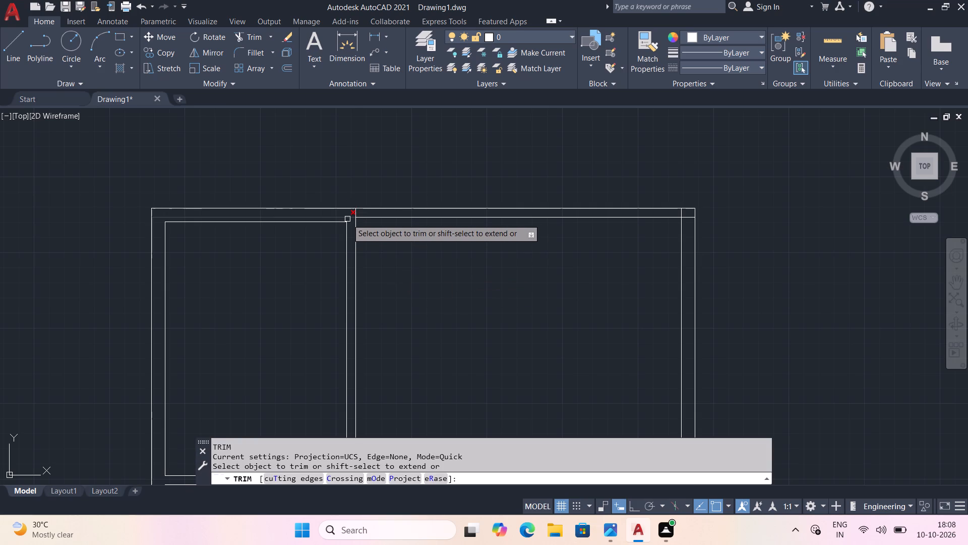
click(347, 219)
key(Escape)
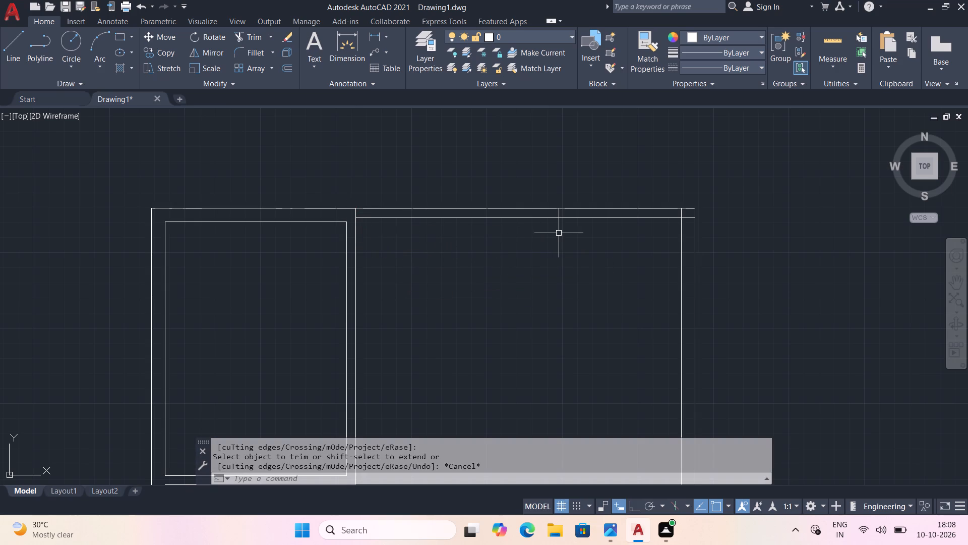
Offset the top wall's inner line right of the vertical partition 3' downward.
key(o)
text(f)
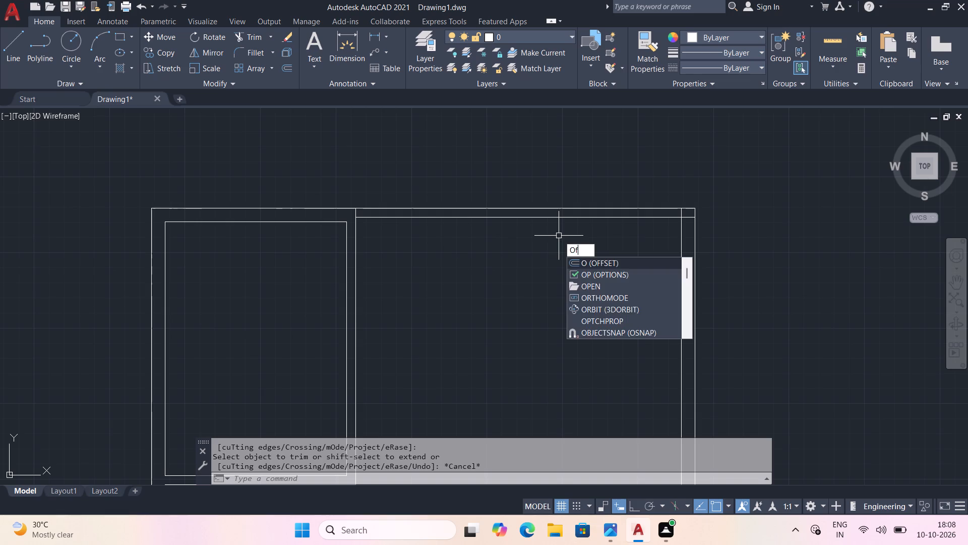
key(space)
key(3)
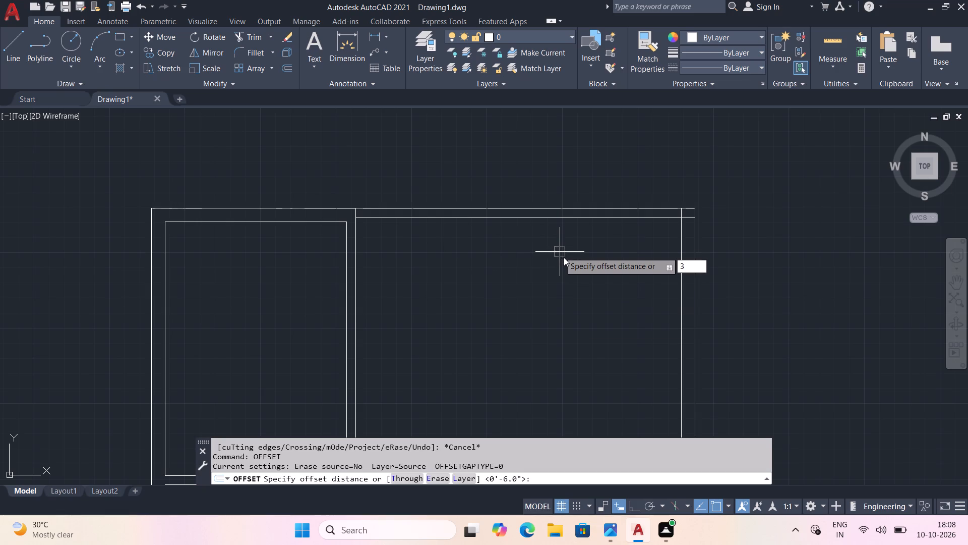
key(apostrophe)
key(space)
click(520, 216)
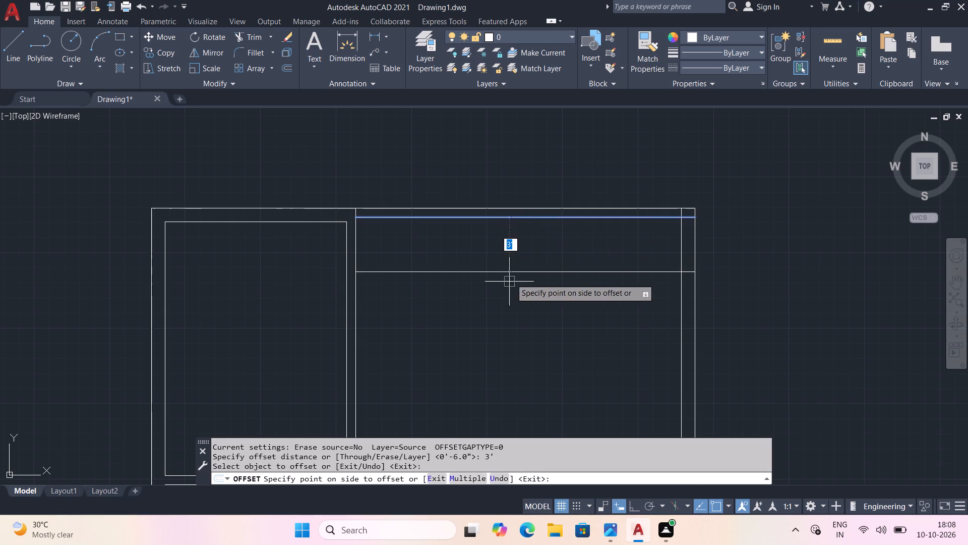
click(504, 291)
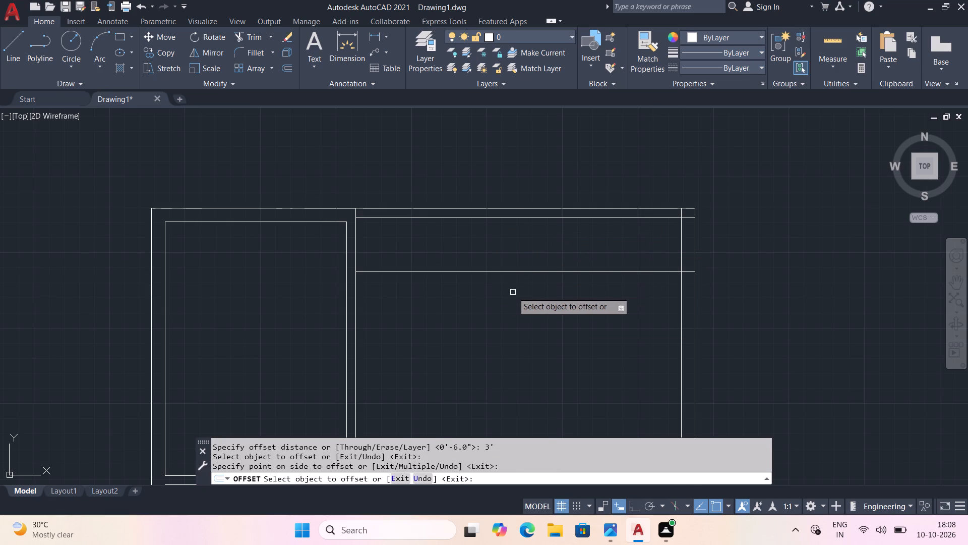
click(513, 292)
key(space)
Offset the new horizontal line 6" downward to give the wall its thickness.
key(space)
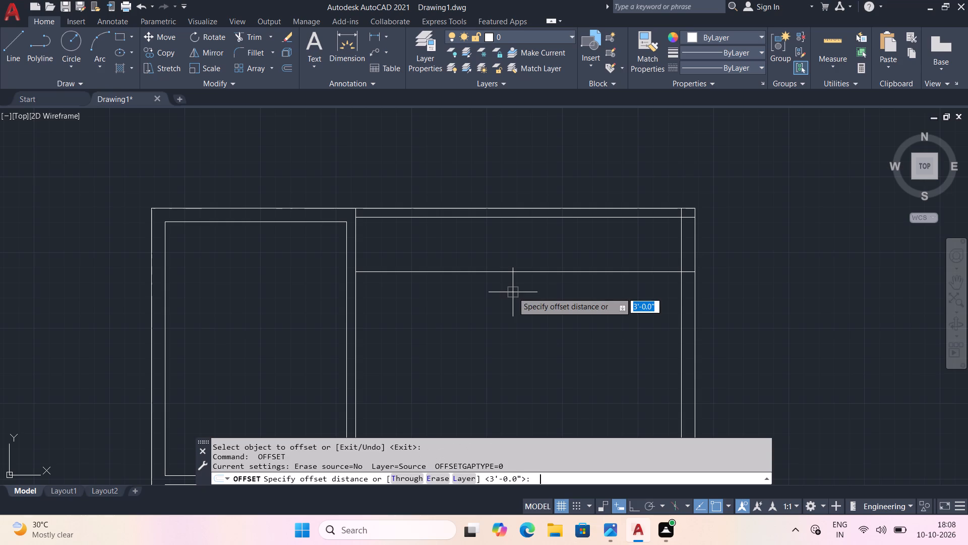
key(6)
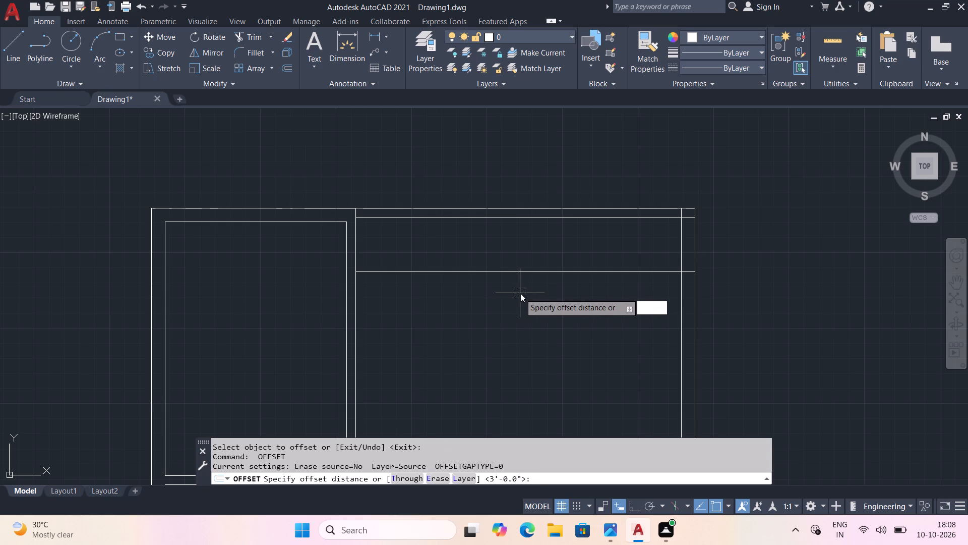
key(shift+quotedbl)
key(Return)
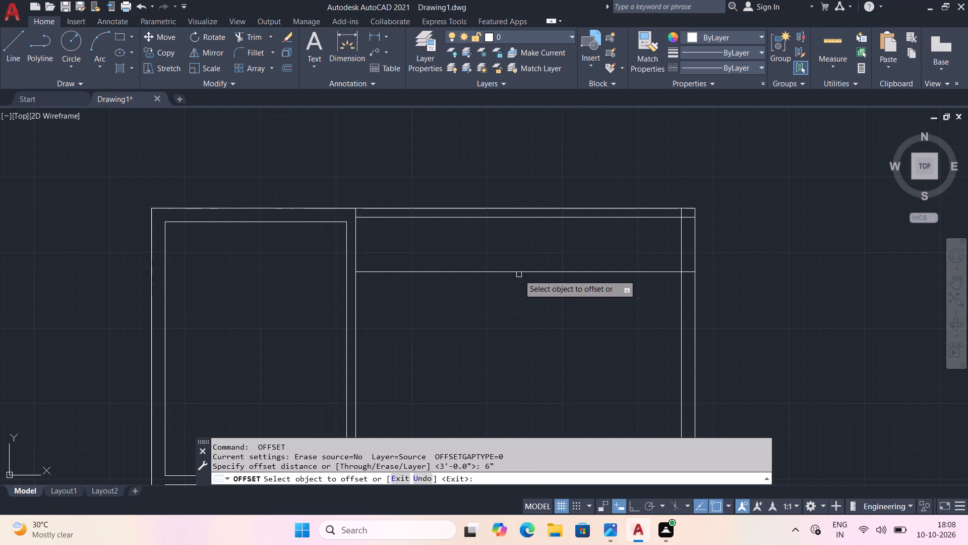
click(520, 273)
click(514, 300)
key(space)
Offset the vertical partition's right line 3'6" to the right.
key(space)
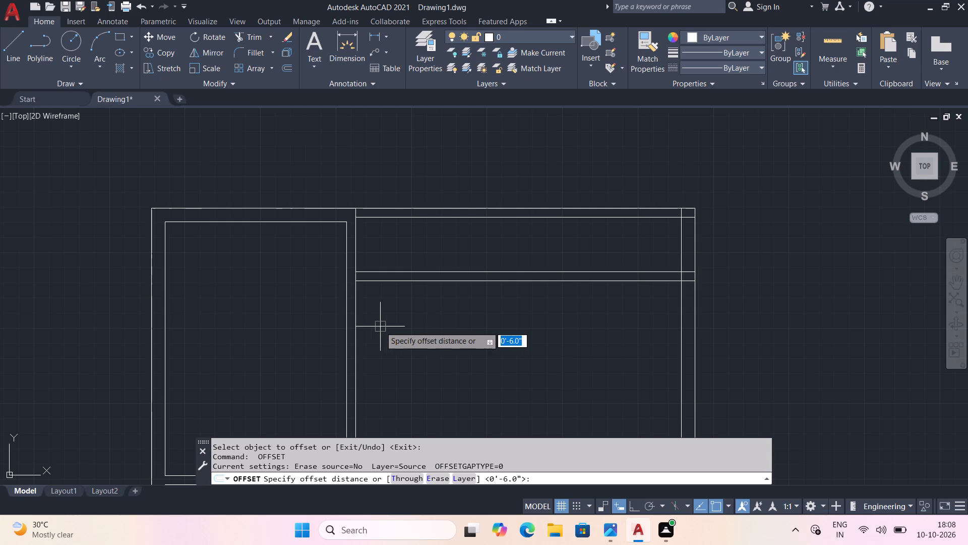
key(3)
key(apostrophe)
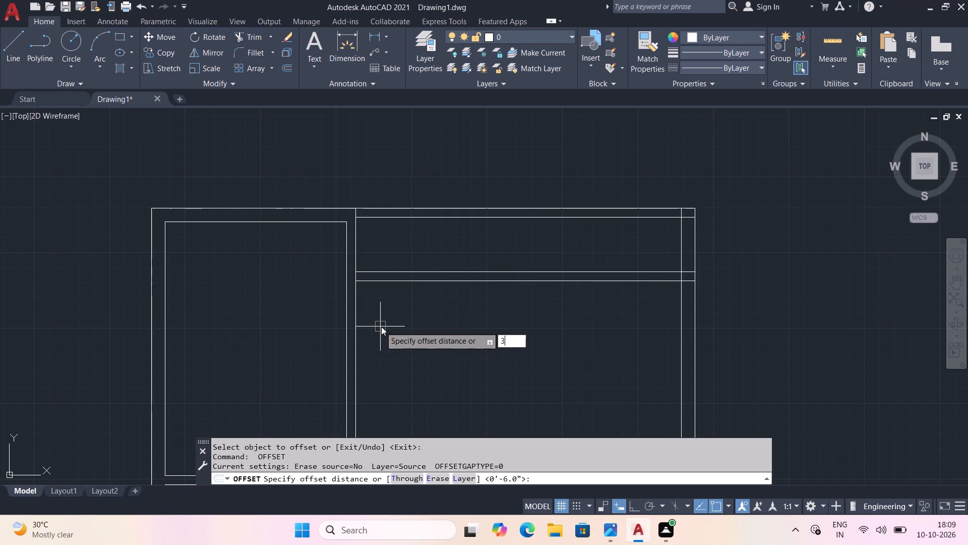
key(6)
key(shift+quotedbl)
key(Return)
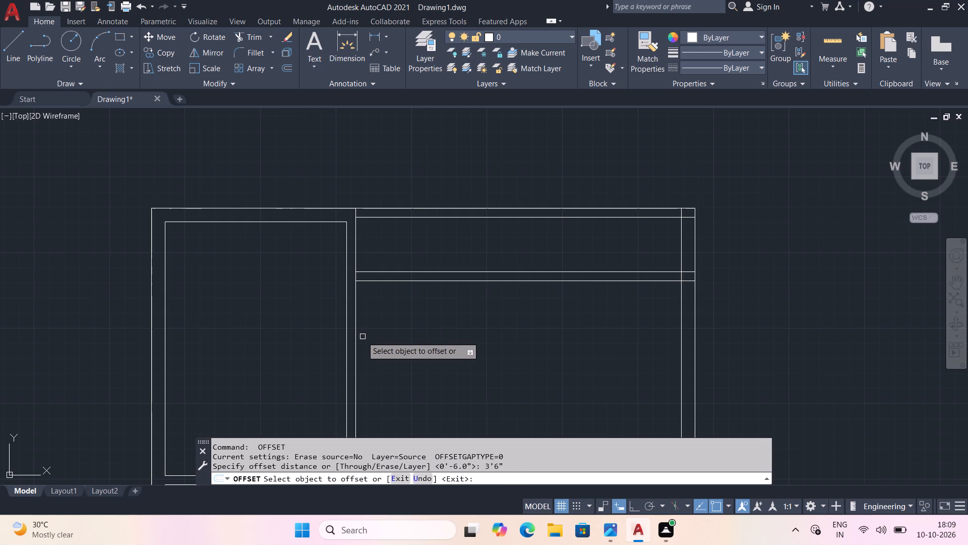
click(353, 337)
click(416, 331)
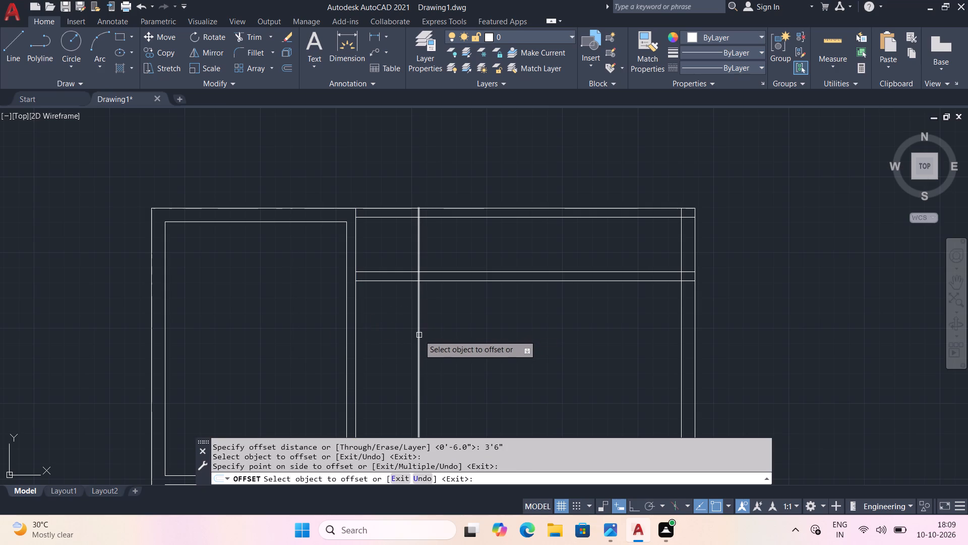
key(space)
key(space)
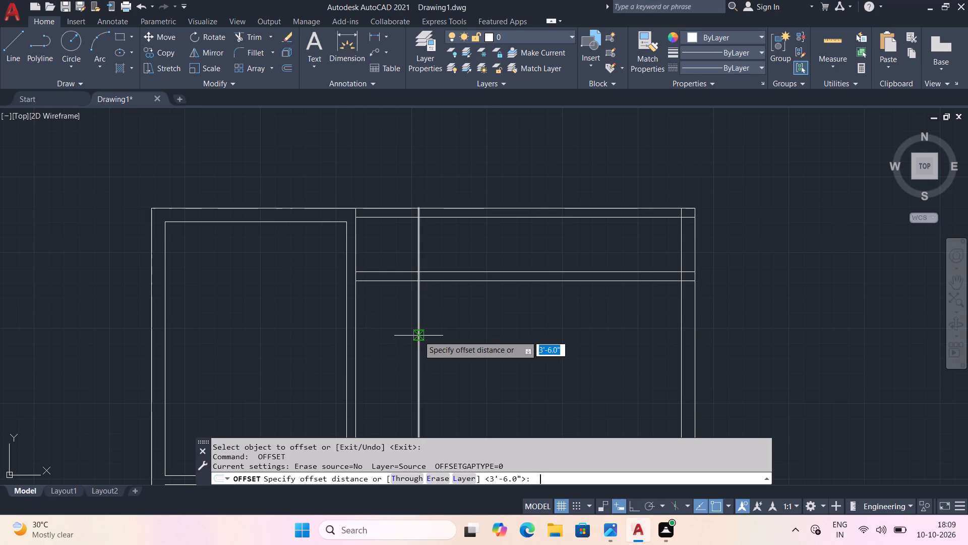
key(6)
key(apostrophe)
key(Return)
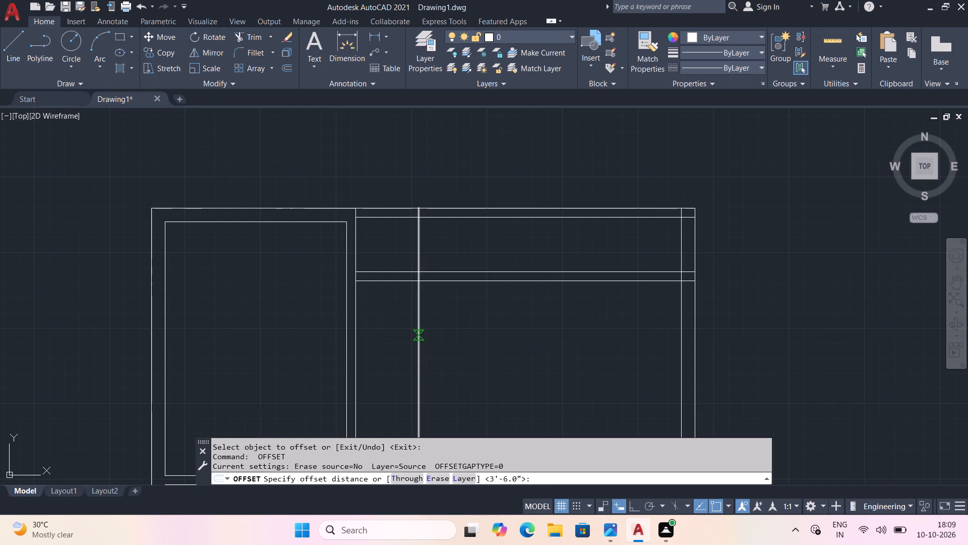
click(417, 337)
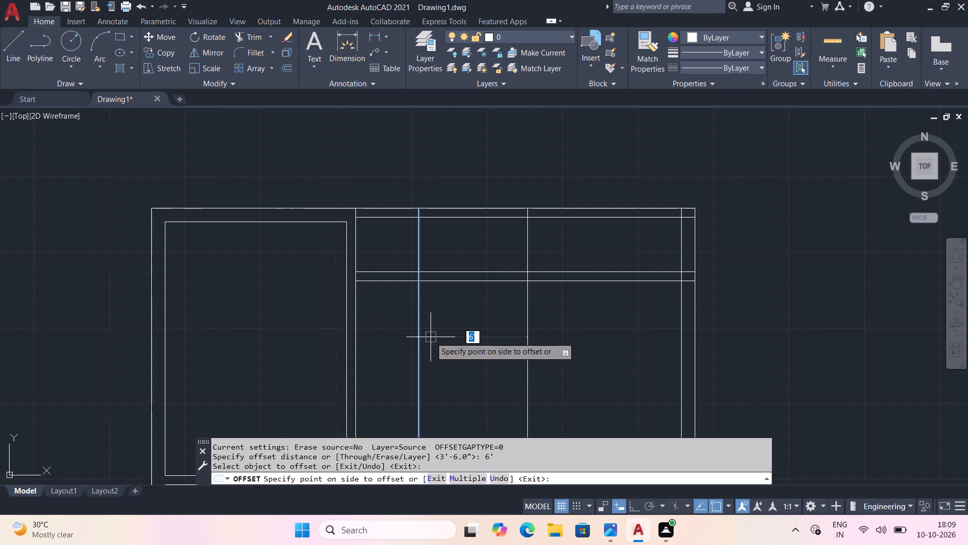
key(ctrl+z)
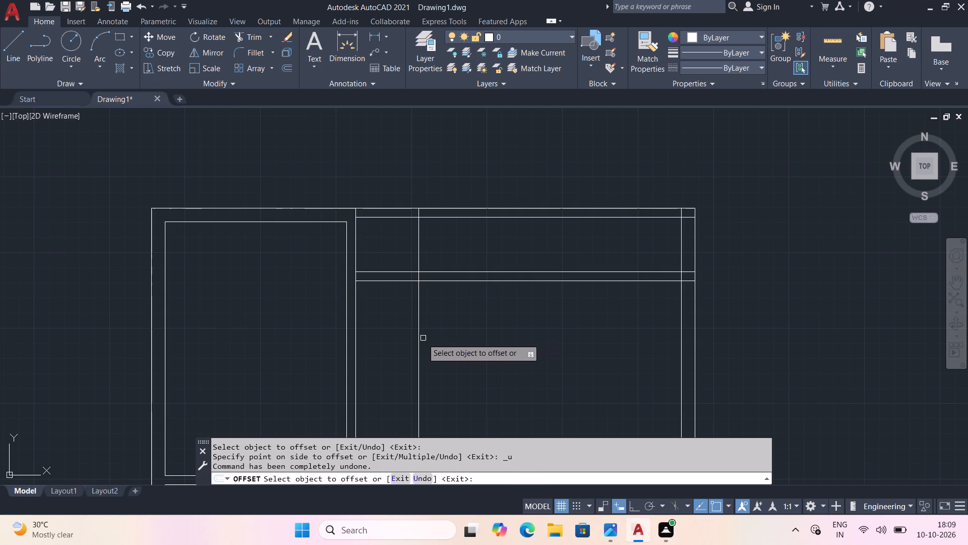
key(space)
Offset the new vertical line right of the room partition 6" to the right to give the wall its thickness.
key(space)
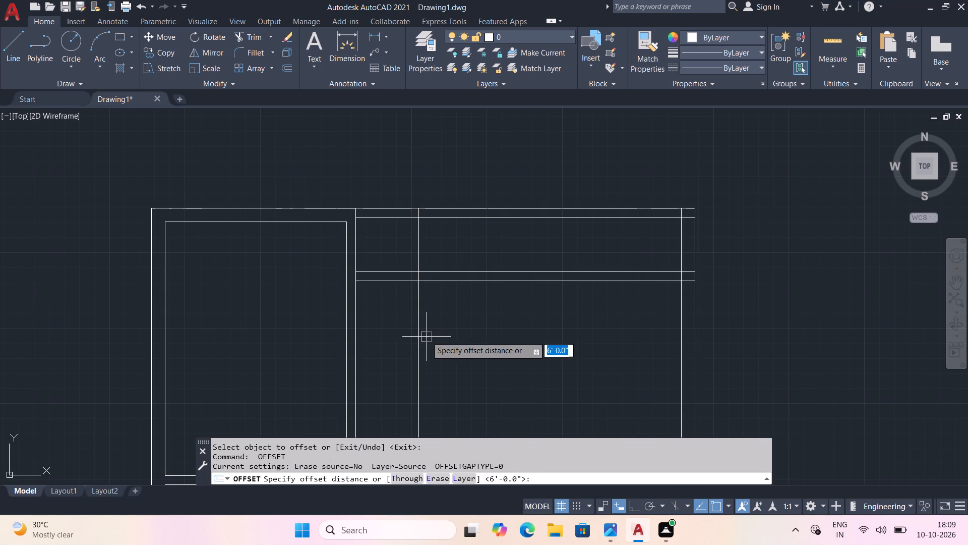
key(6)
key(shift+quotedbl)
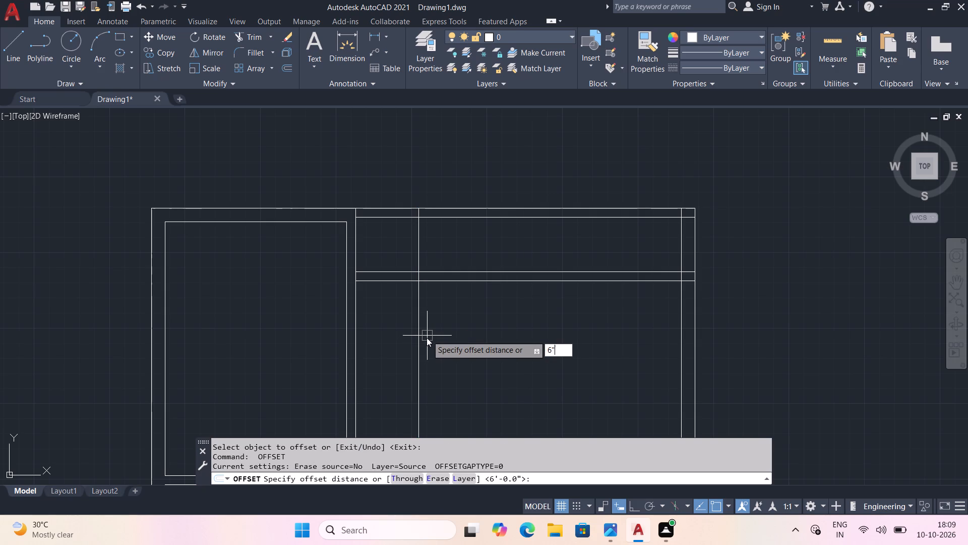
key(Return)
click(418, 332)
click(438, 336)
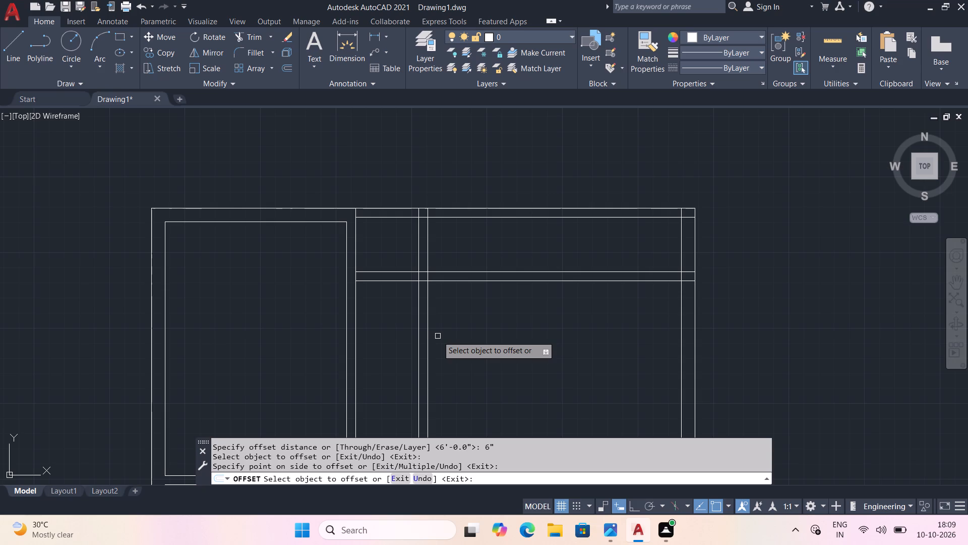
key(space)
Offset the right line of the new 6" vertical wall 3'6" to the right.
key(space)
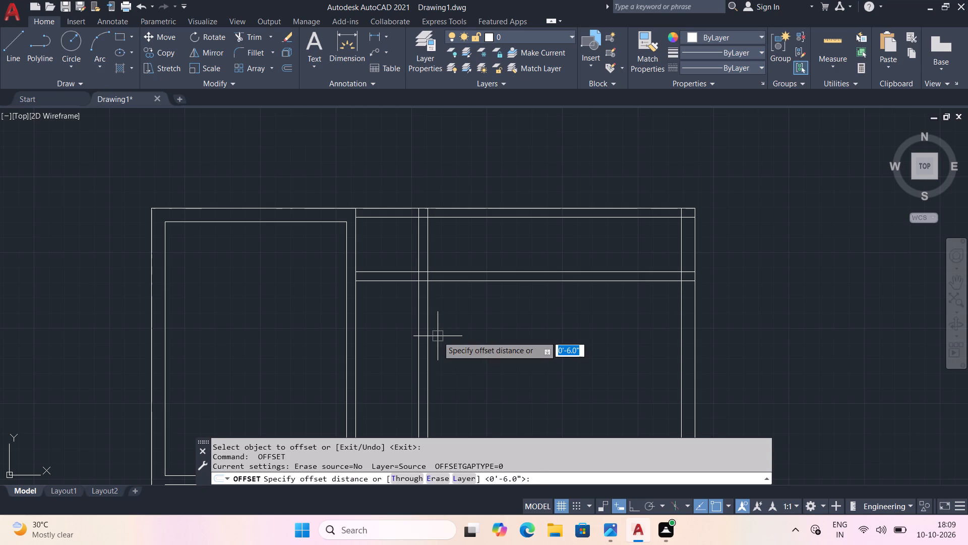
key(3)
key(shift+quotedbl)
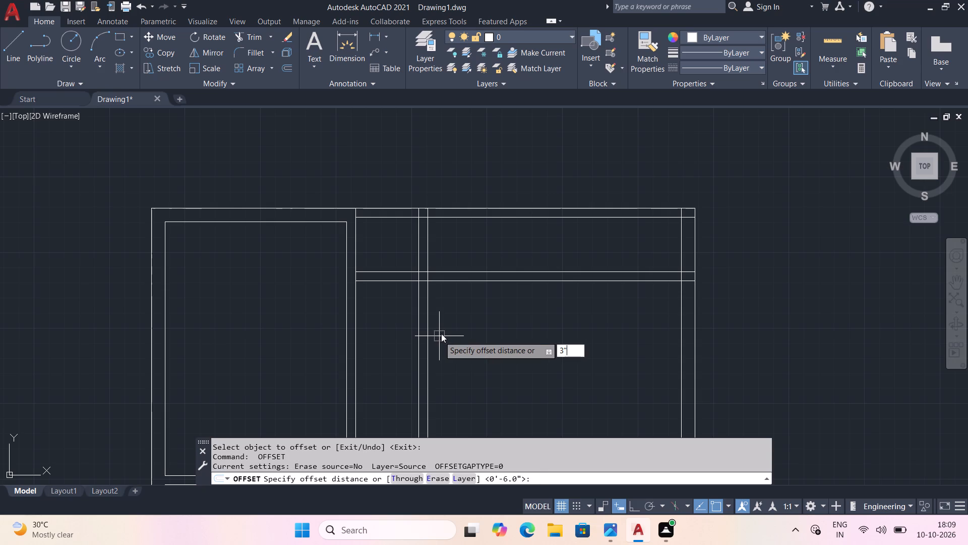
key(BackSpace)
key(apostrophe)
key(6)
key(shift+quotedbl)
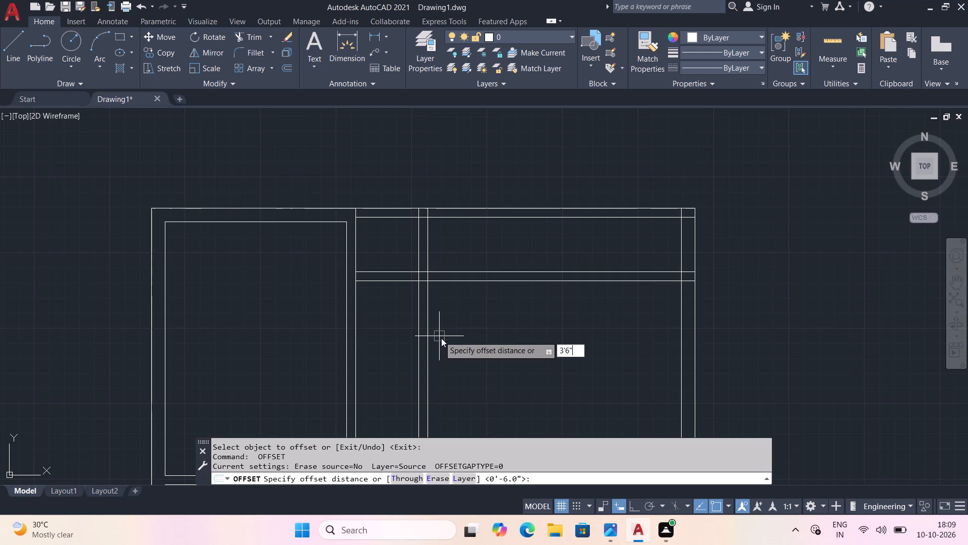
key(Return)
click(429, 336)
click(454, 335)
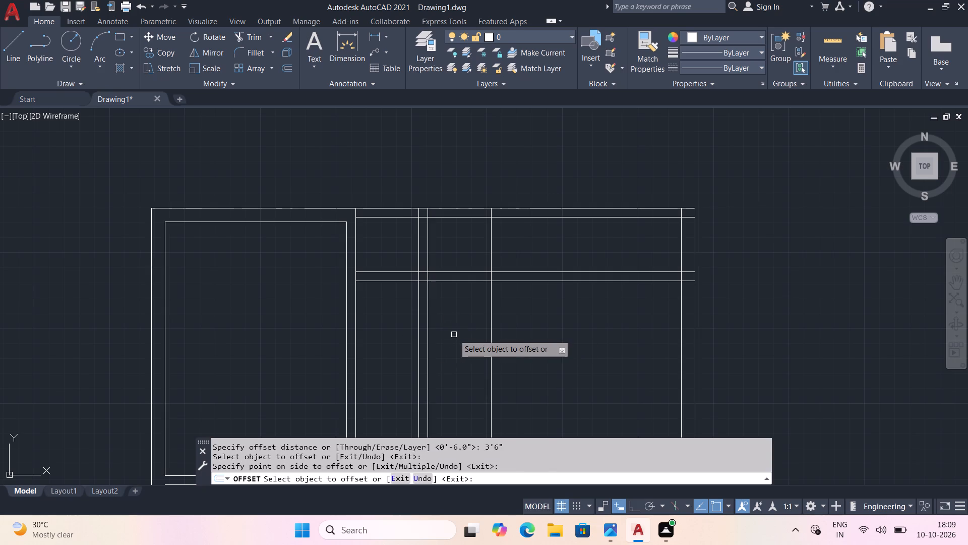
key(space)
Offset the newest vertical line 6" to the right to form the second vertical wall.
key(space)
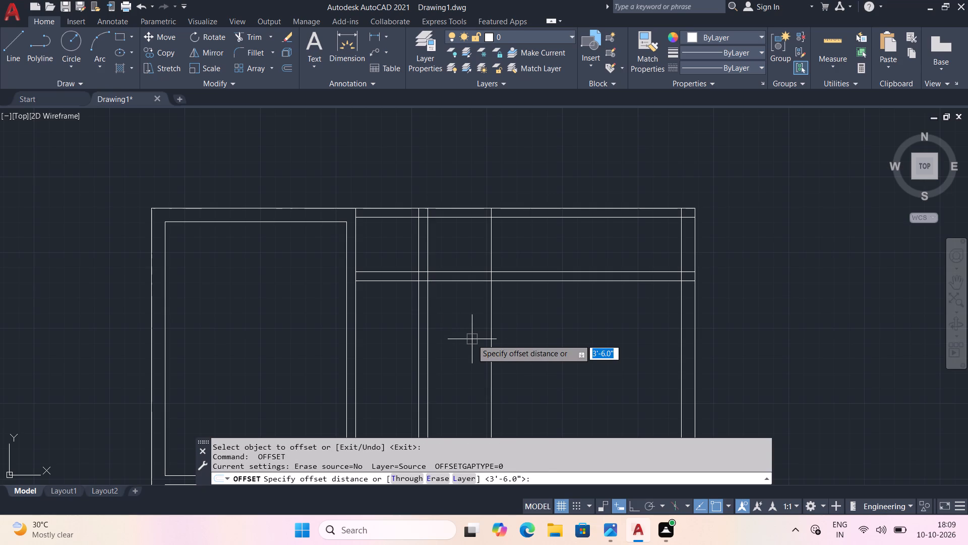
key(6)
key(shift+quotedbl)
key(Return)
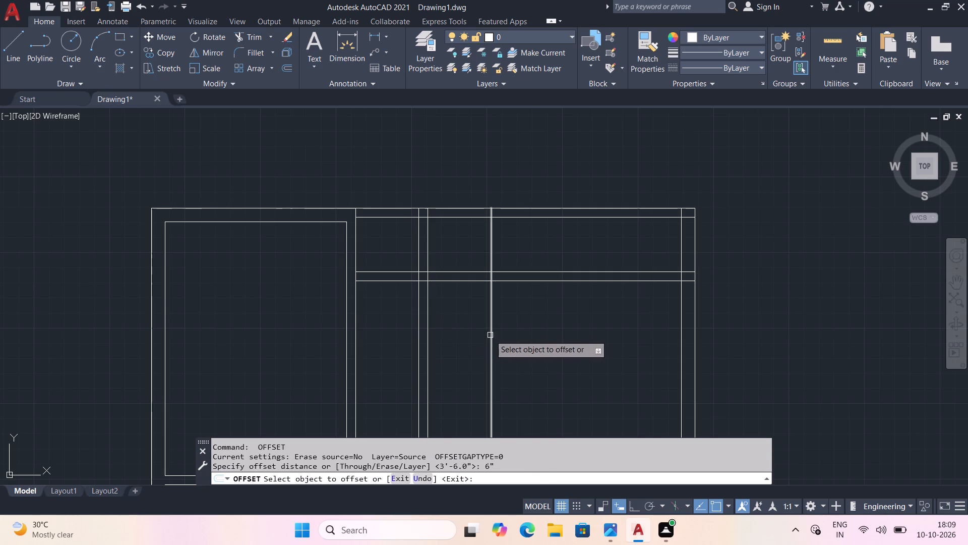
click(493, 336)
click(531, 339)
middle_drag(528, 342, 529, 298)
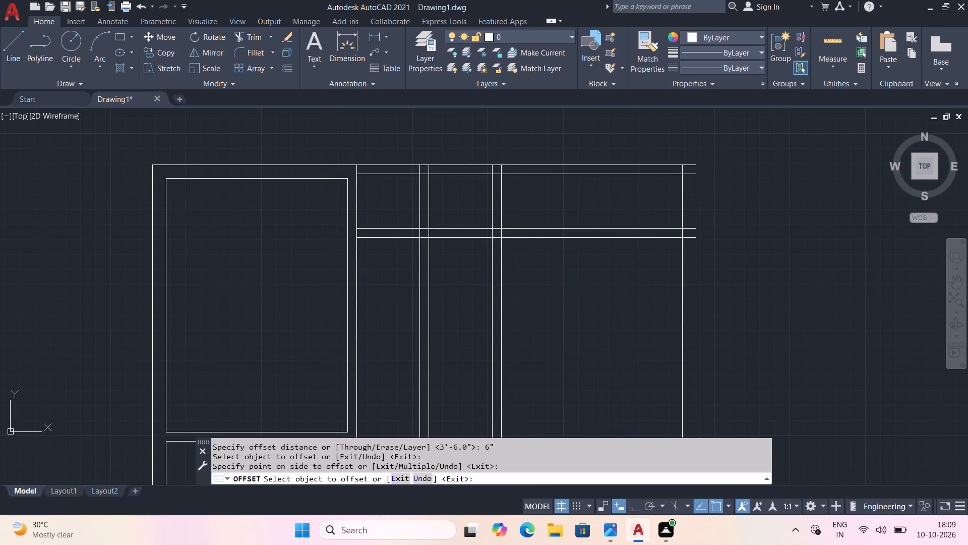
middle_drag(520, 313, 523, 280)
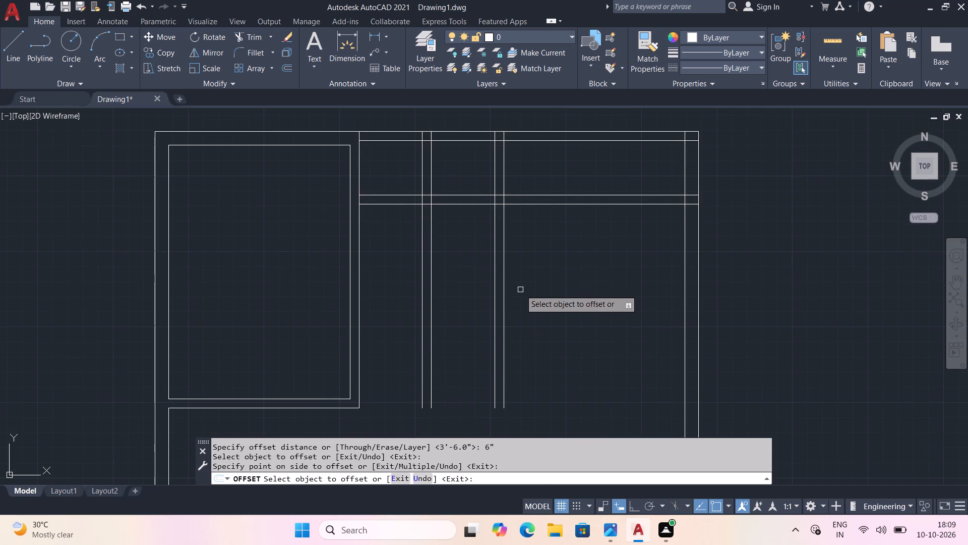
key(space)
Offset the lower line of the horizontal partition 7'1" downward.
key(space)
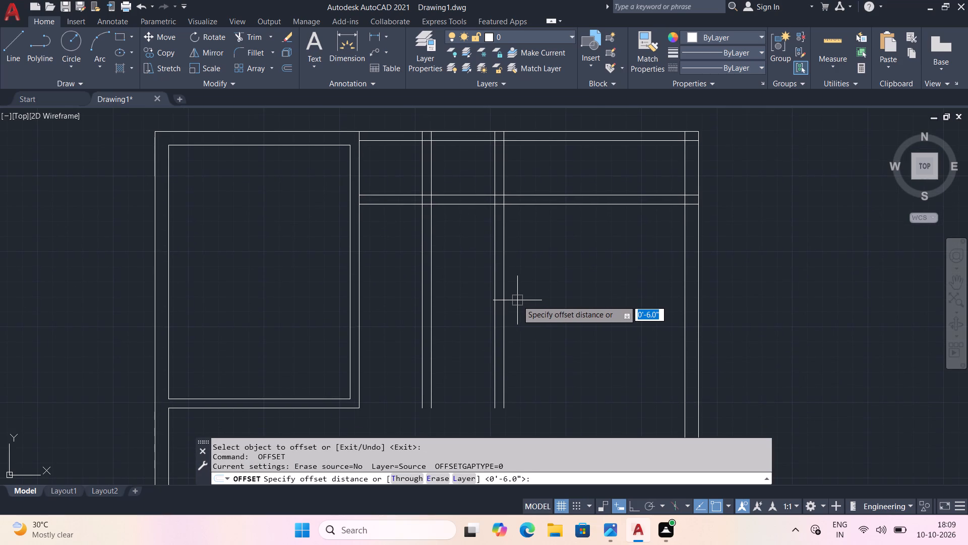
text(7')
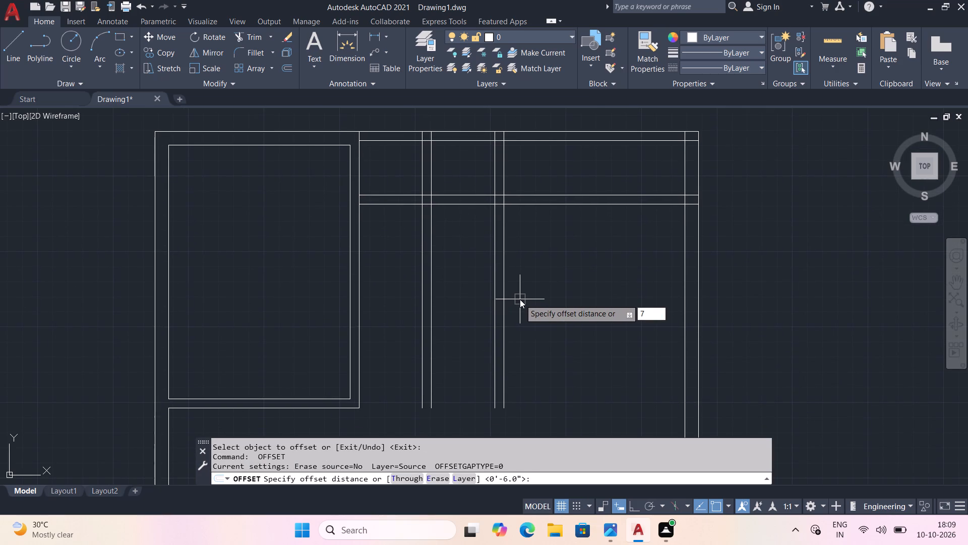
key(1)
key(shift+quotedbl)
key(Return)
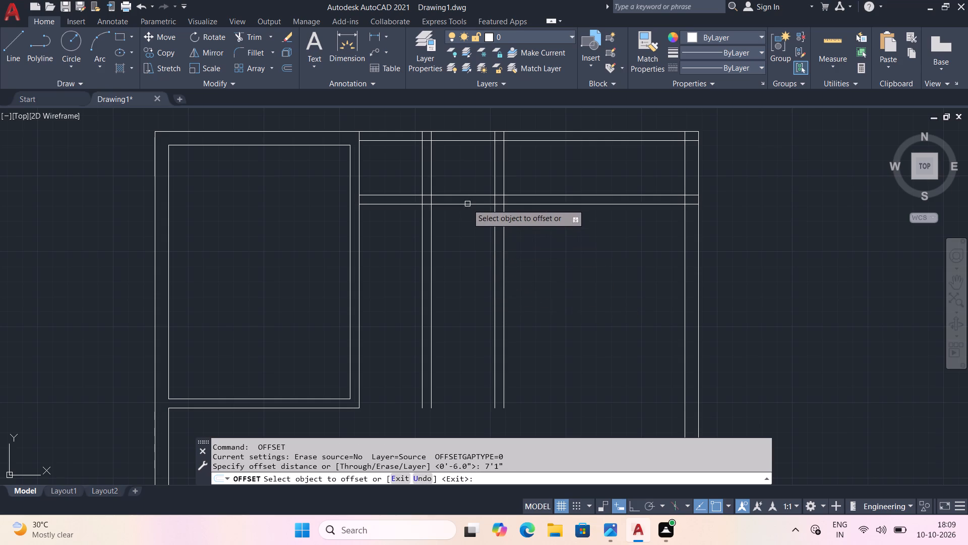
click(467, 205)
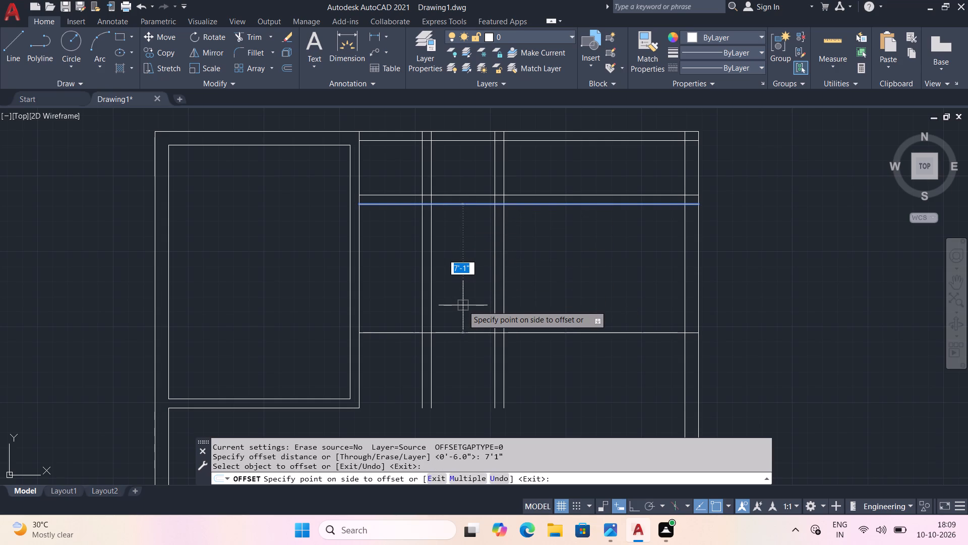
click(464, 306)
key(space)
Offset the new lower horizontal line 6" downward to give the wall its thickness.
key(space)
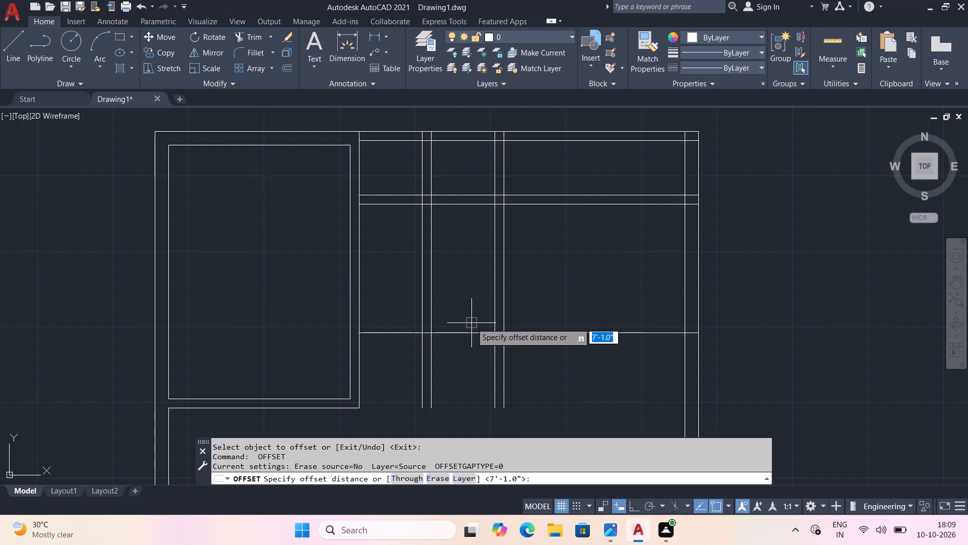
key(6)
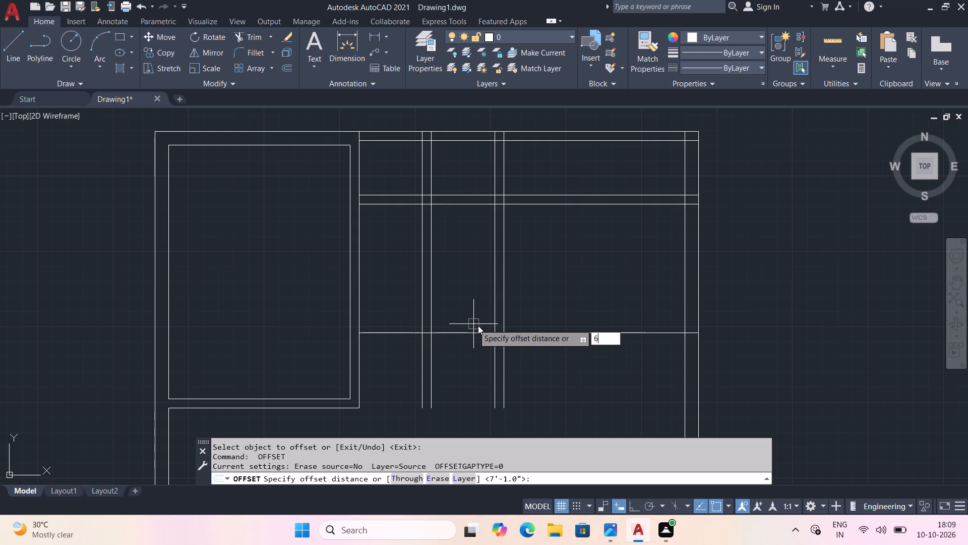
key(shift+quotedbl)
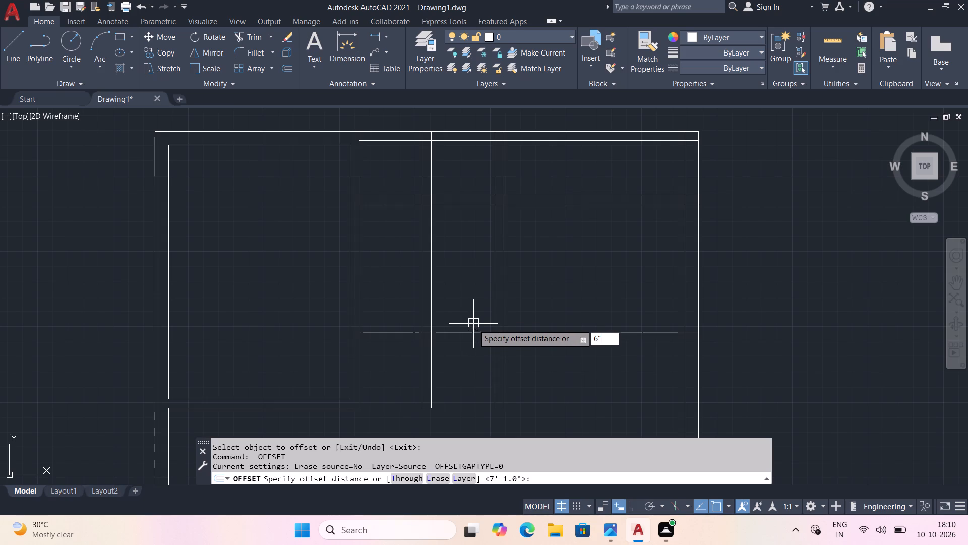
key(space)
click(464, 332)
click(462, 352)
key(space)
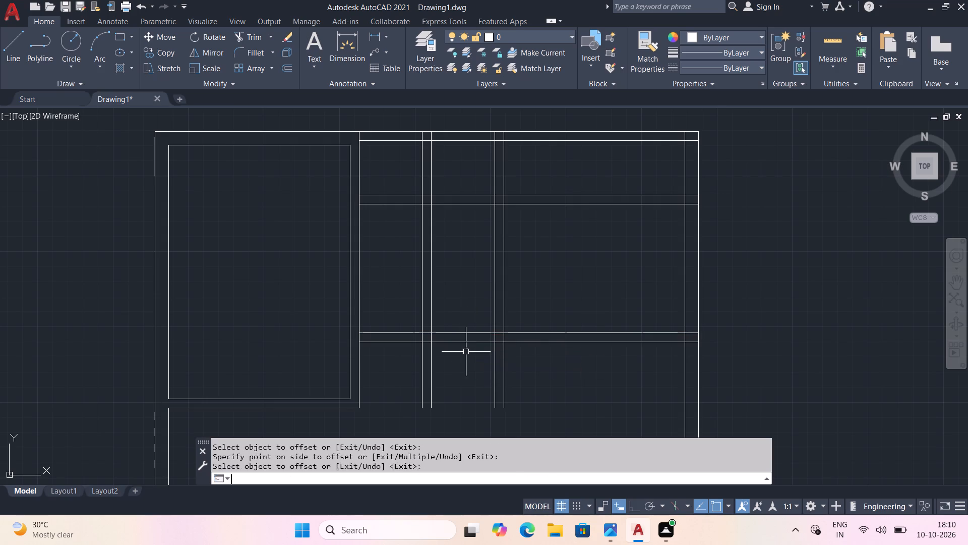
Trim both horizontal partitions between the second vertical wall and the right outer wall, and the vertical walls below the lower partition.
key(t)
text(5r)
key(BackSpace)
key(BackSpace)
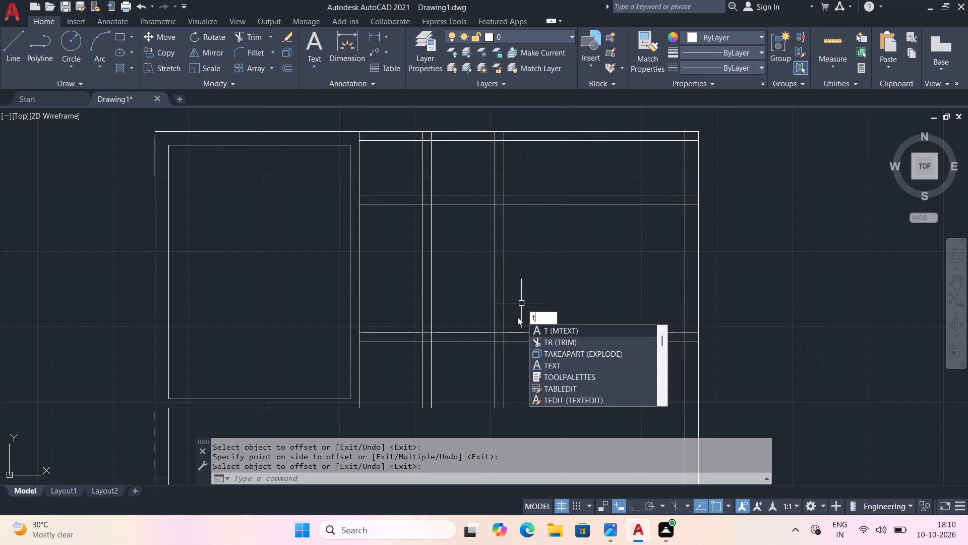
key(r)
key(space)
drag(562, 311, 542, 350)
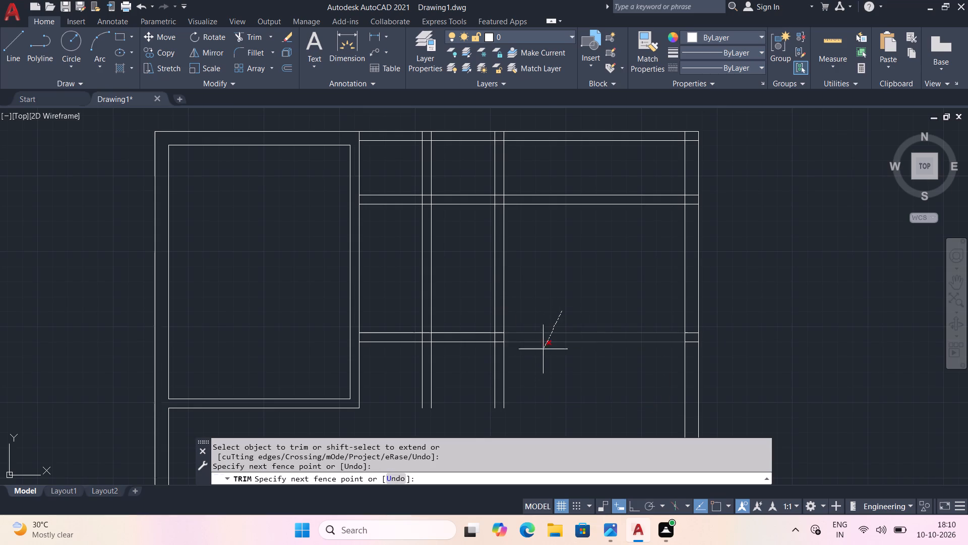
drag(542, 350, 419, 372)
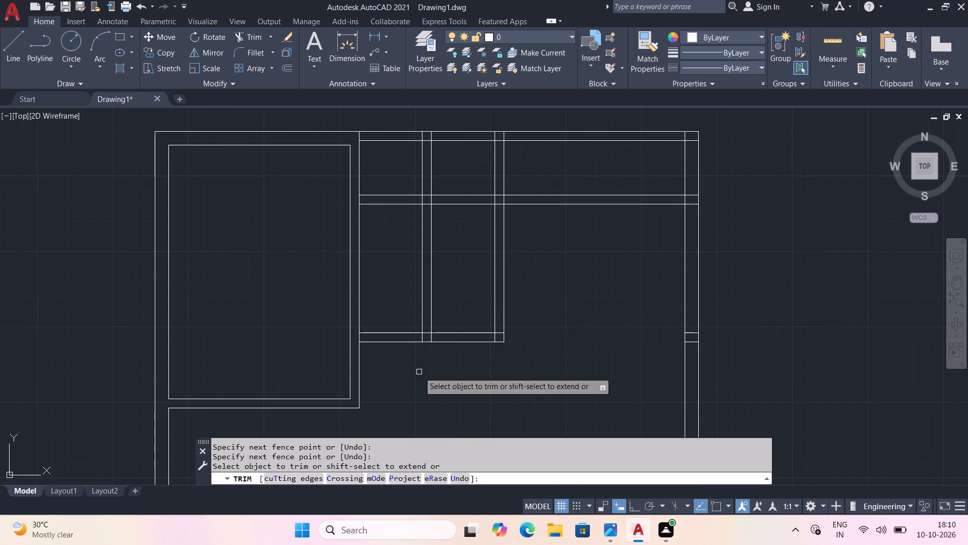
drag(615, 190, 614, 238)
Trim the top wall's inner line between the two lines of the second vertical wall.
middle_drag(589, 186, 586, 215)
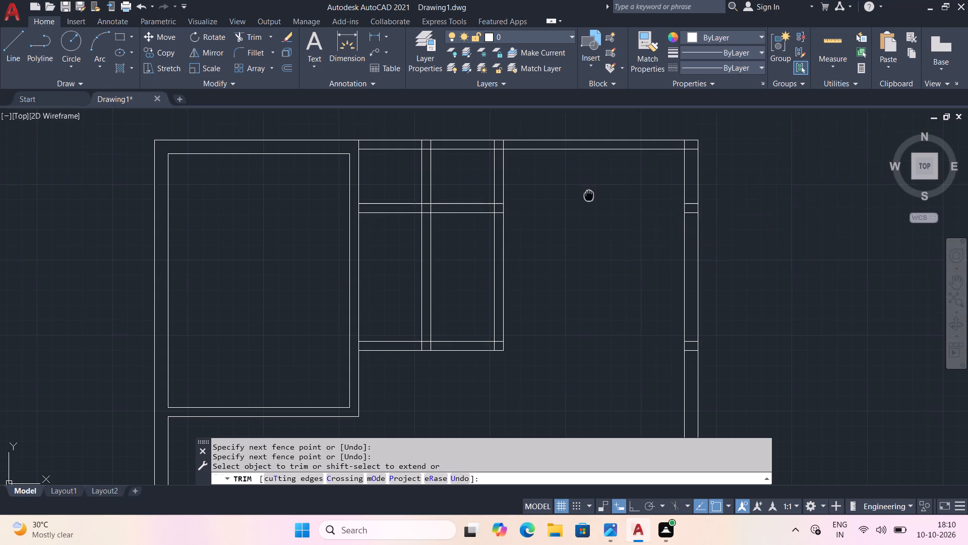
middle_drag(586, 215, 563, 292)
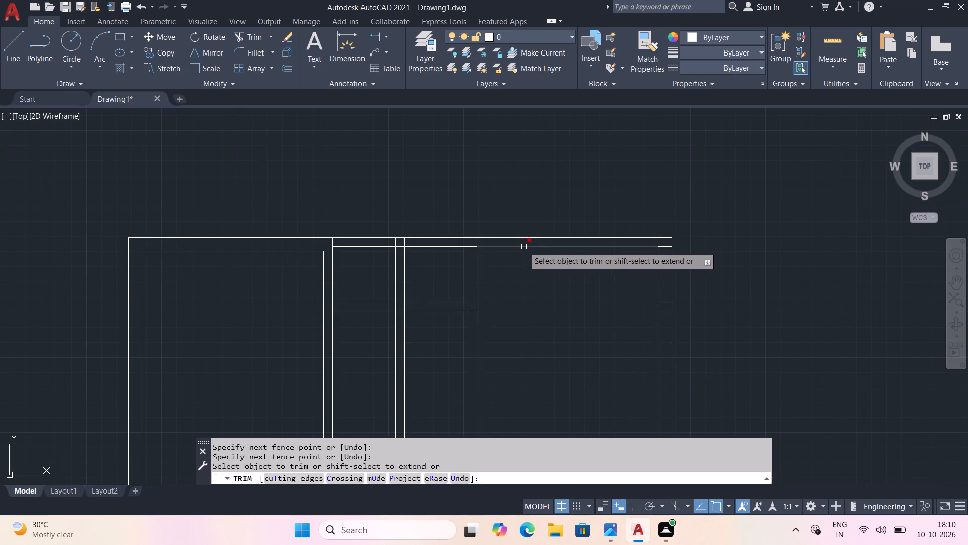
scroll(485, 248, up, 2)
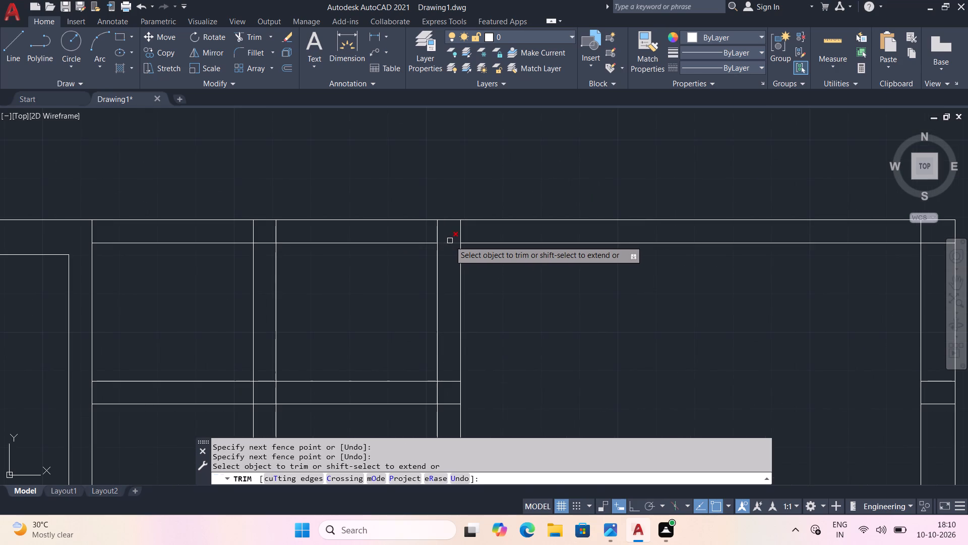
click(450, 241)
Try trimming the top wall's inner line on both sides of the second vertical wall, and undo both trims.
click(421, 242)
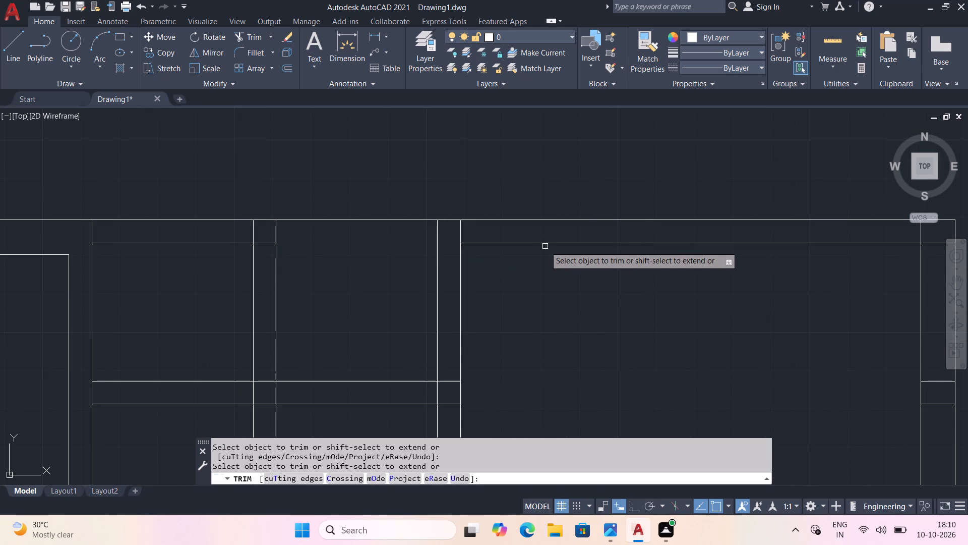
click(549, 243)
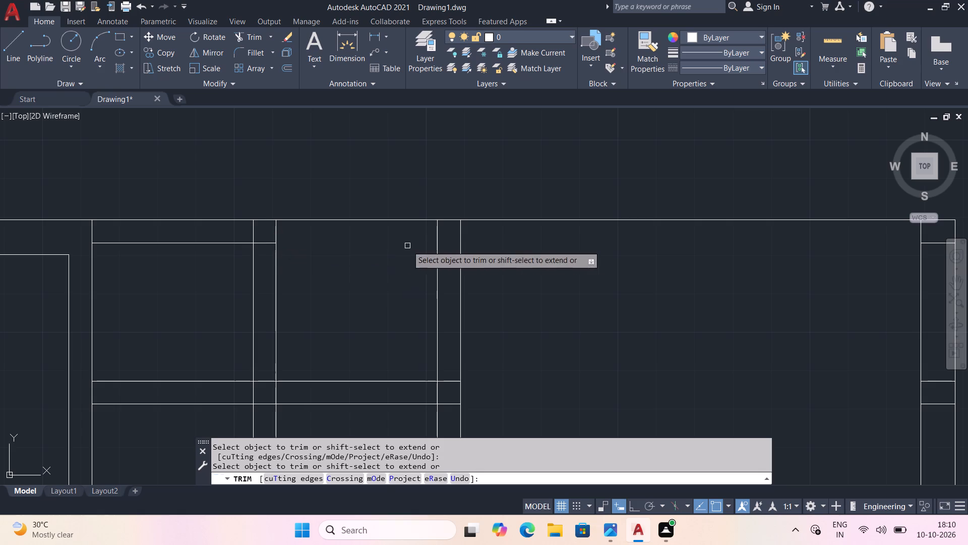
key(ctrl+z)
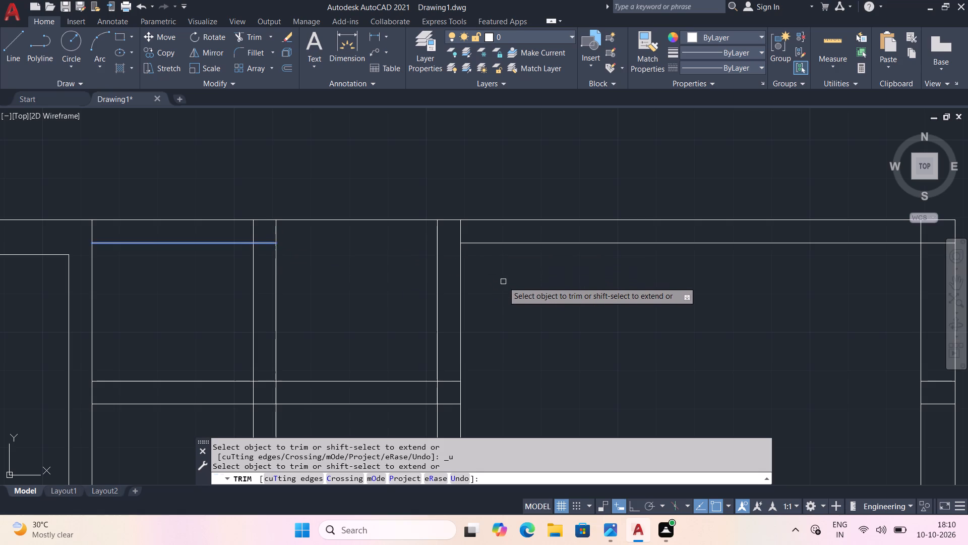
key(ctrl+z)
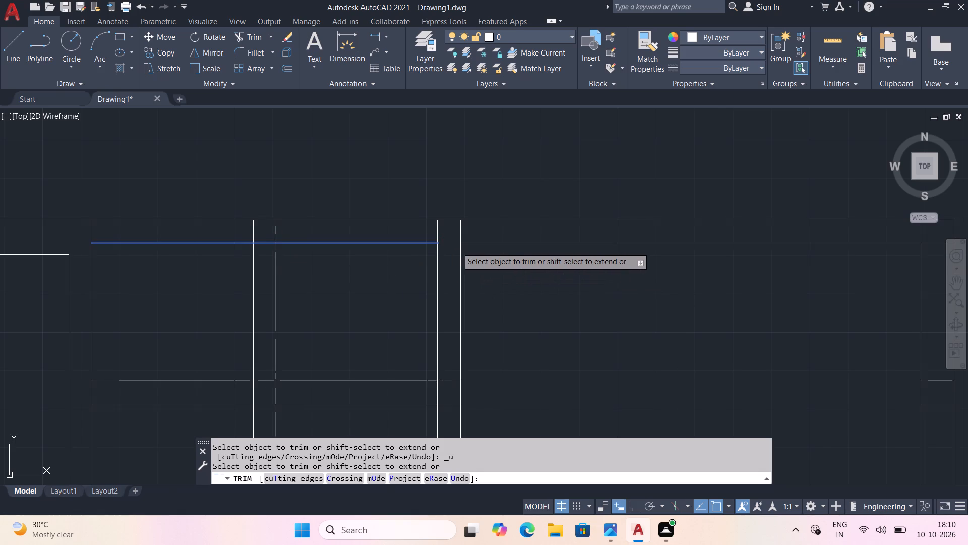
Undo the last trim, and trim the top wall's inner line between the second vertical wall and the right outer wall.
key(ctrl+z)
middle_drag(541, 172, 540, 267)
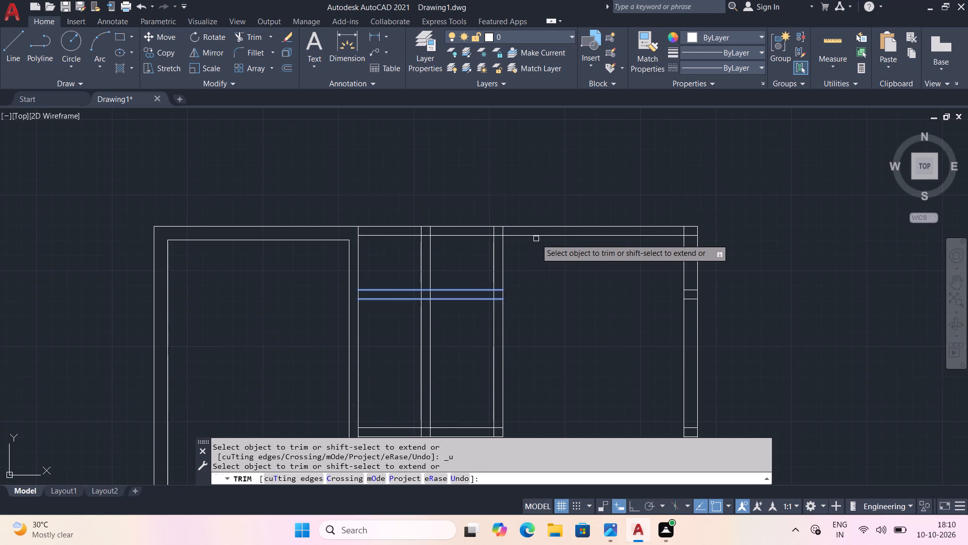
click(536, 239)
click(532, 236)
Trim both lines of the middle vertical partition between the top wall and the upper horizontal partition.
scroll(430, 238, up, 1)
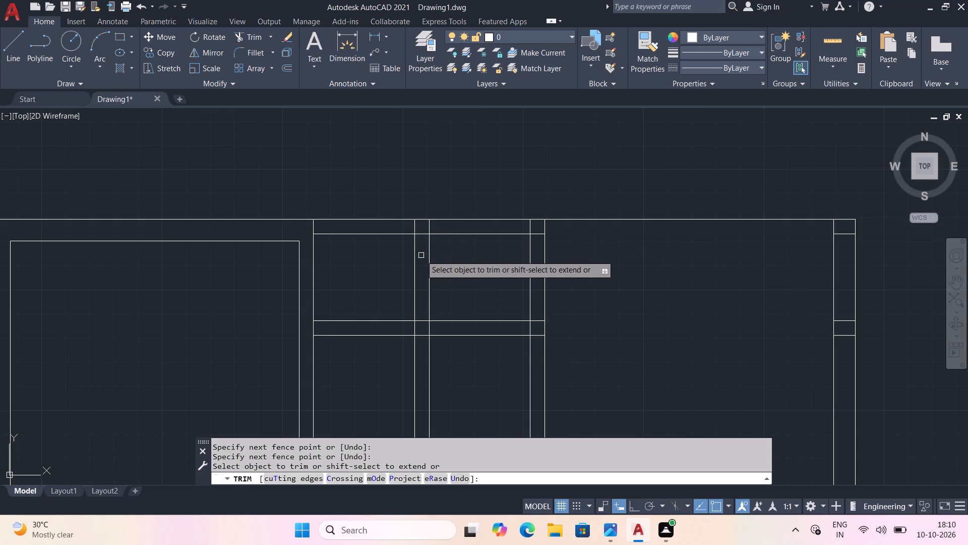
drag(401, 260, 466, 274)
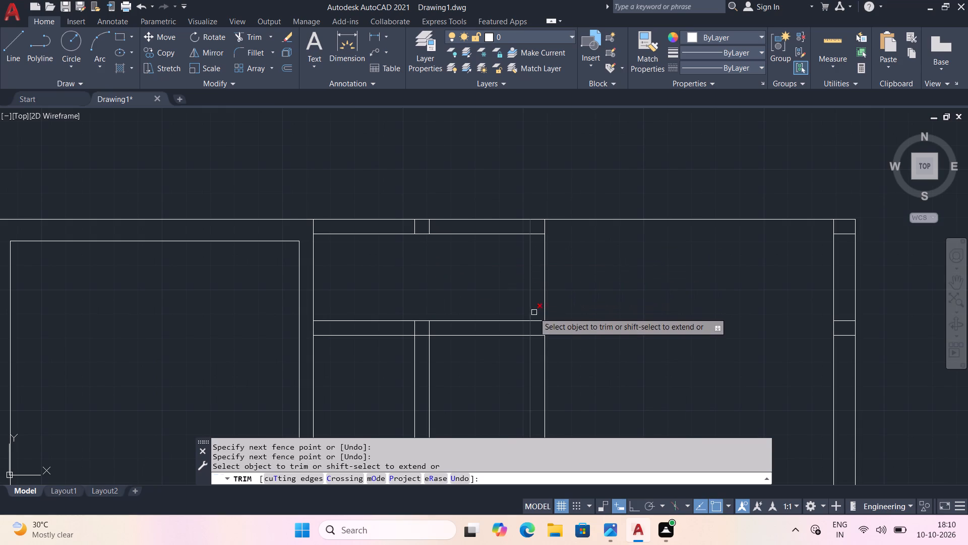
Trim the crossing lines where the upper horizontal partition meets the second vertical wall and the middle partition.
scroll(536, 322, up, 1)
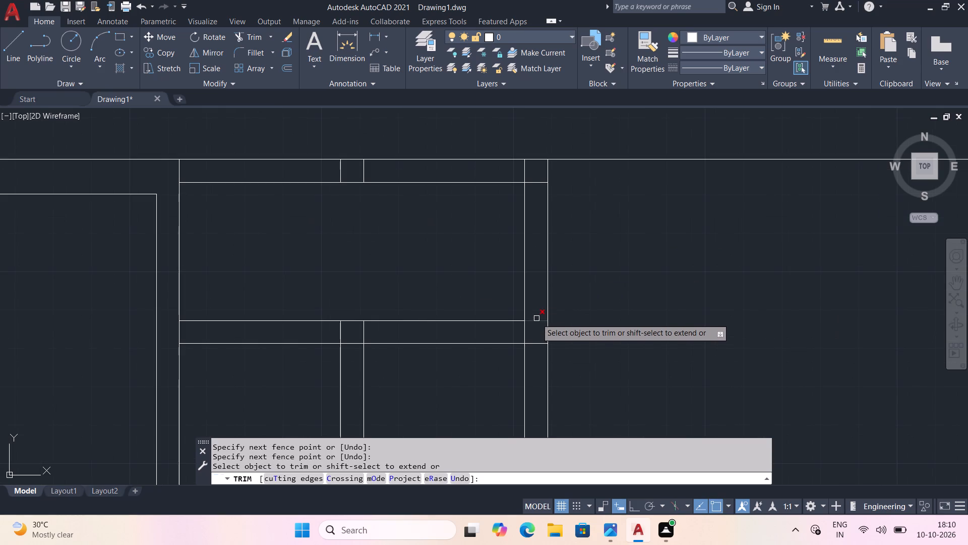
click(536, 318)
click(534, 342)
click(524, 331)
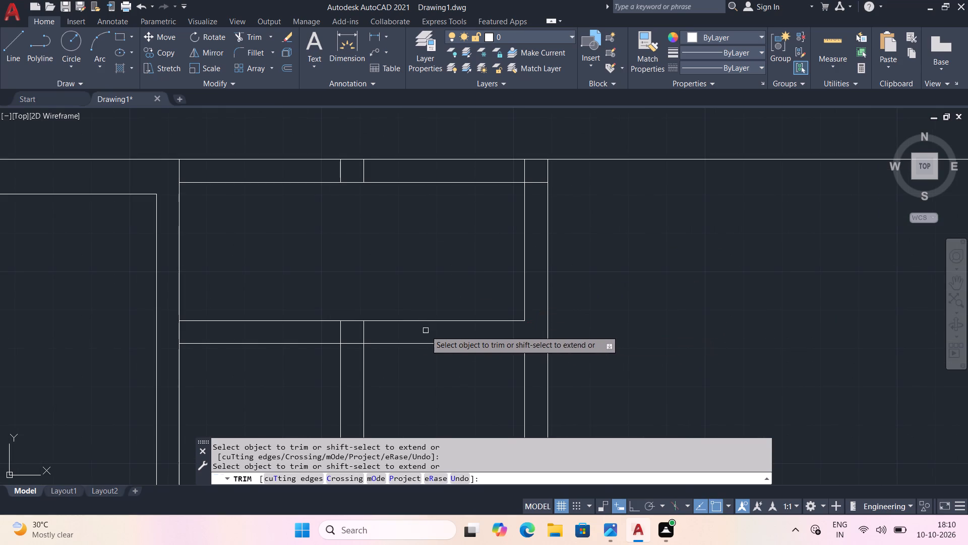
click(339, 331)
click(367, 334)
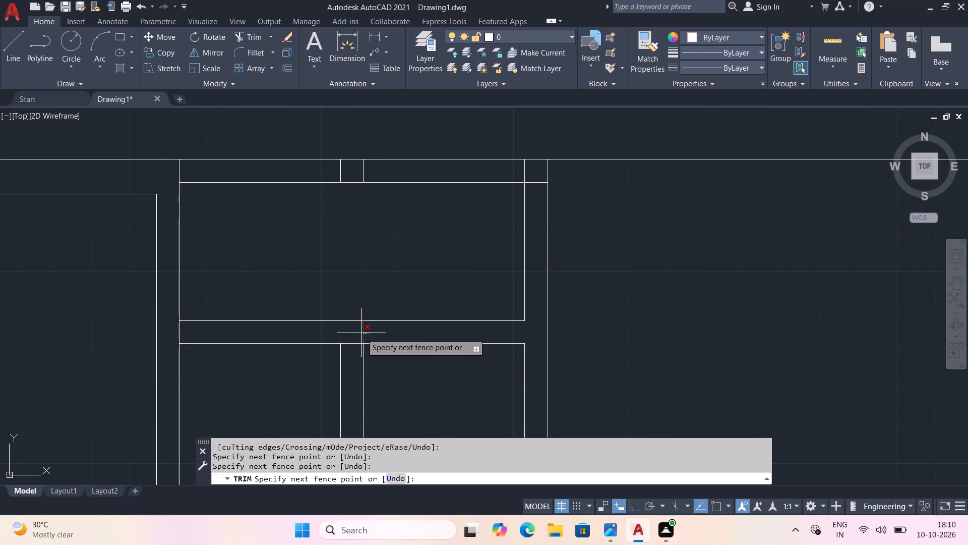
click(361, 333)
click(357, 342)
Trim the line ends left inside the top wall at the middle partition, the second vertical wall and the first vertical wall.
click(340, 175)
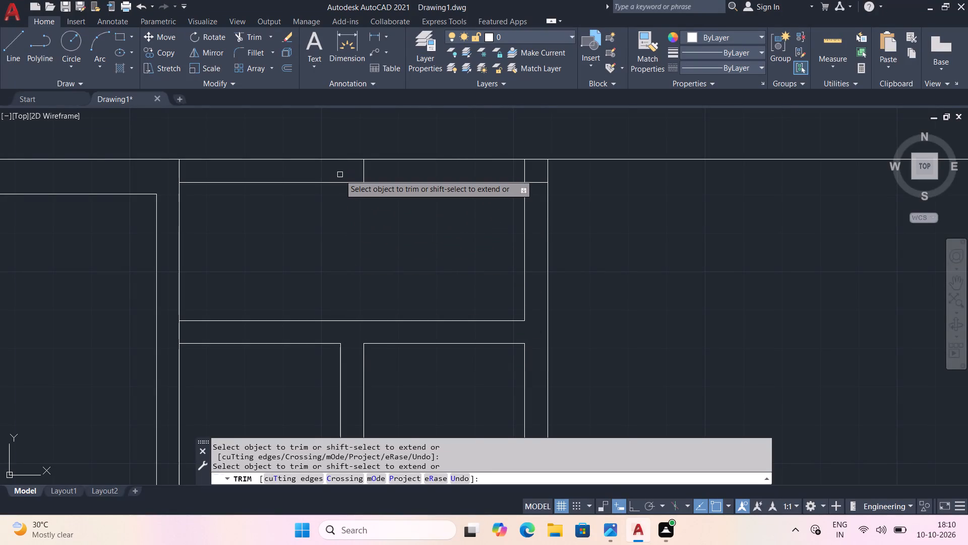
click(364, 170)
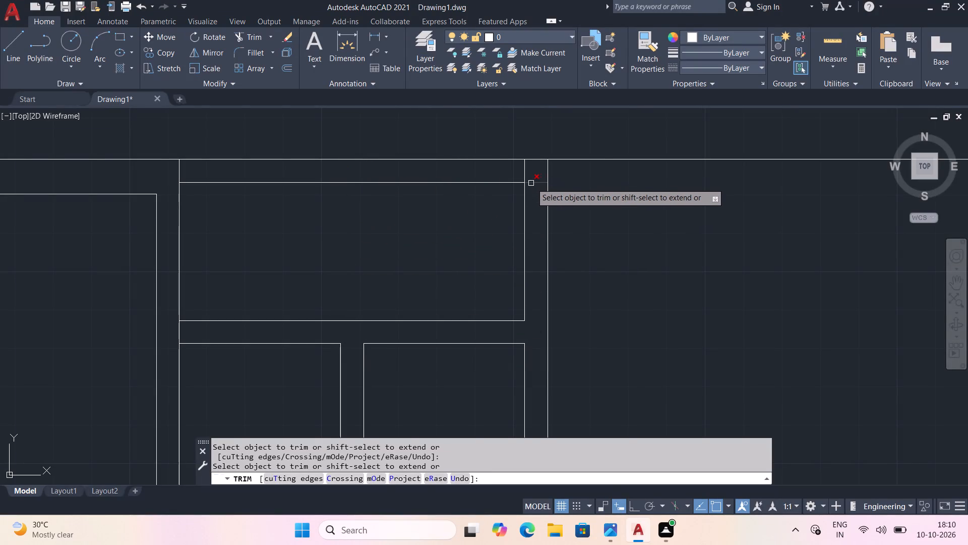
click(534, 183)
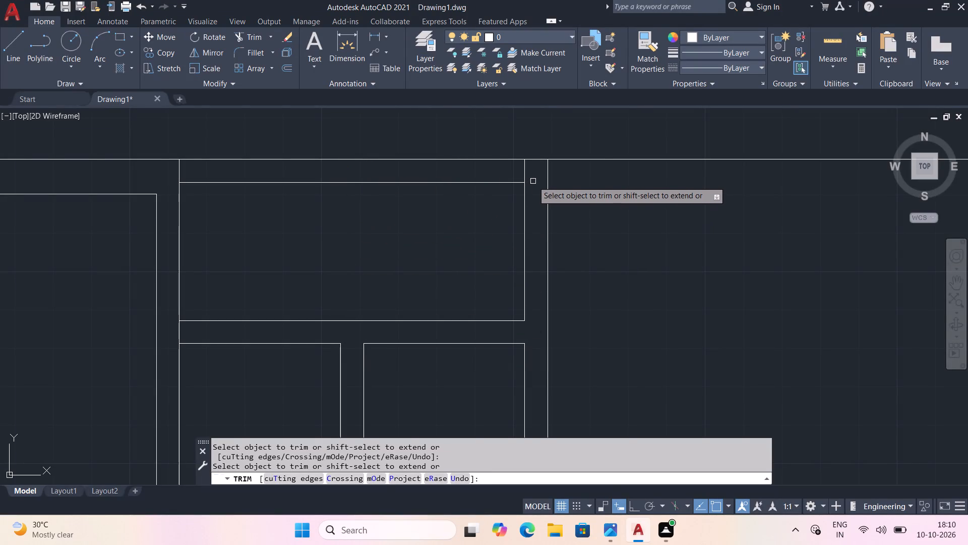
click(524, 171)
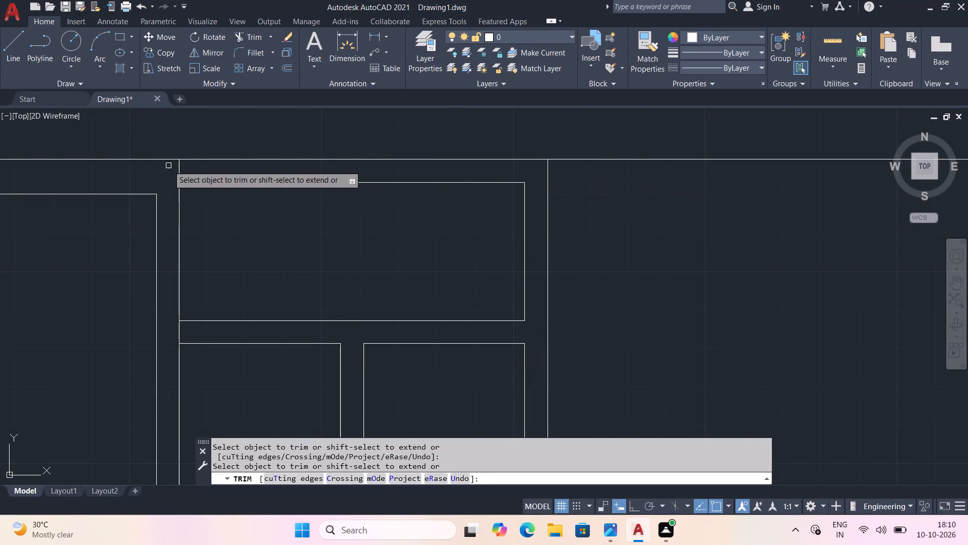
click(180, 170)
Trim the first vertical wall's line between the upper horizontal partition's two lines to open the junction.
middle_drag(235, 251, 258, 159)
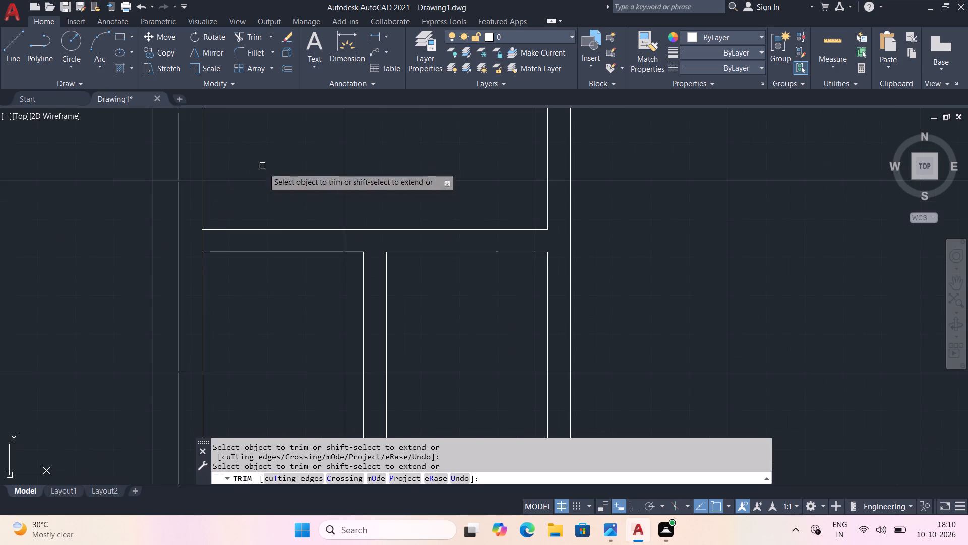
scroll(329, 337, down, 1)
middle_drag(423, 365, 429, 324)
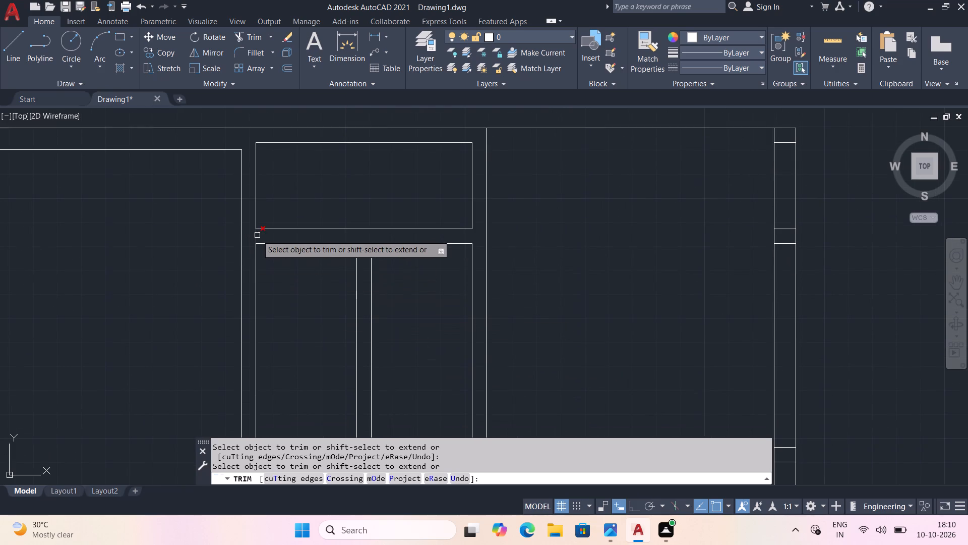
click(258, 236)
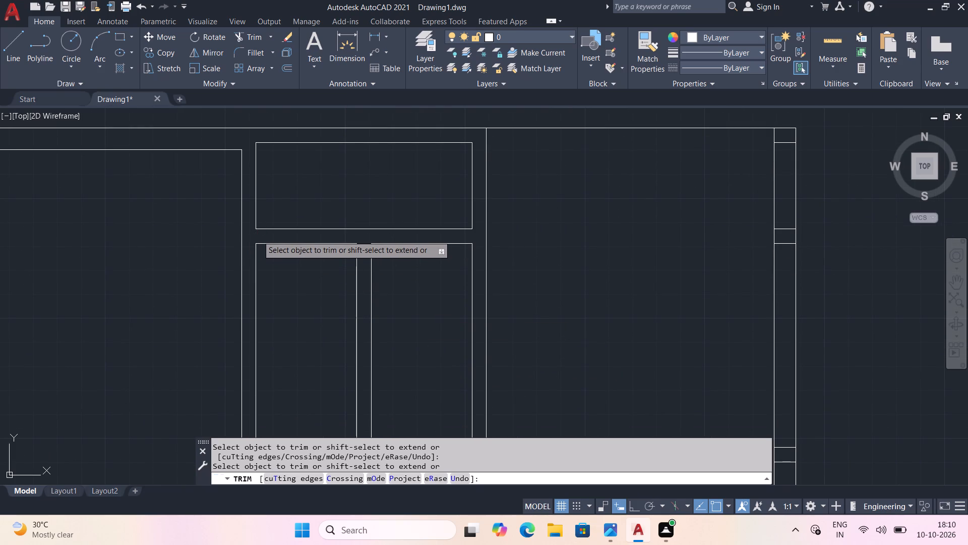
Trim the crossing lines where the lower horizontal partition meets the middle partition, the second vertical wall and the first vertical wall.
middle_drag(285, 319, 305, 222)
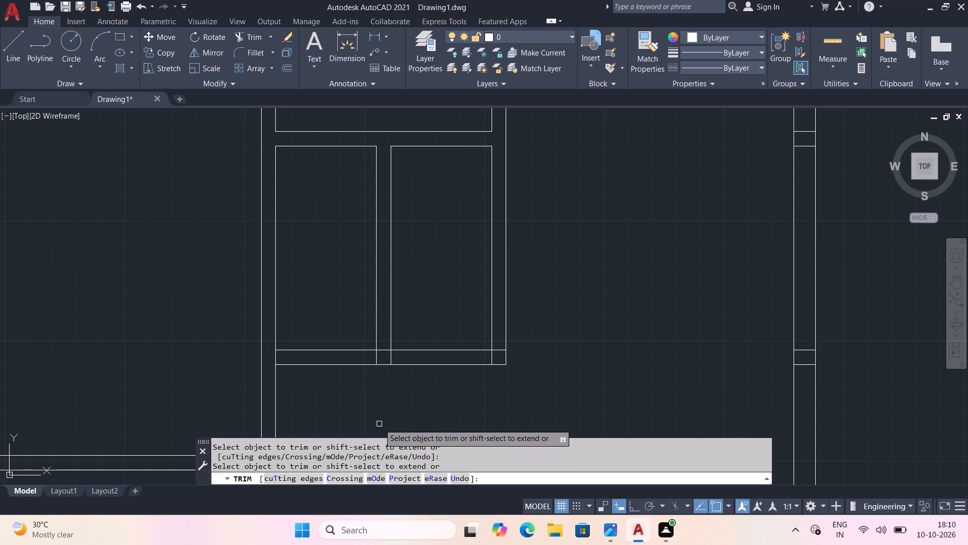
middle_drag(381, 382, 379, 356)
scroll(377, 336, up, 1)
click(368, 326)
click(378, 318)
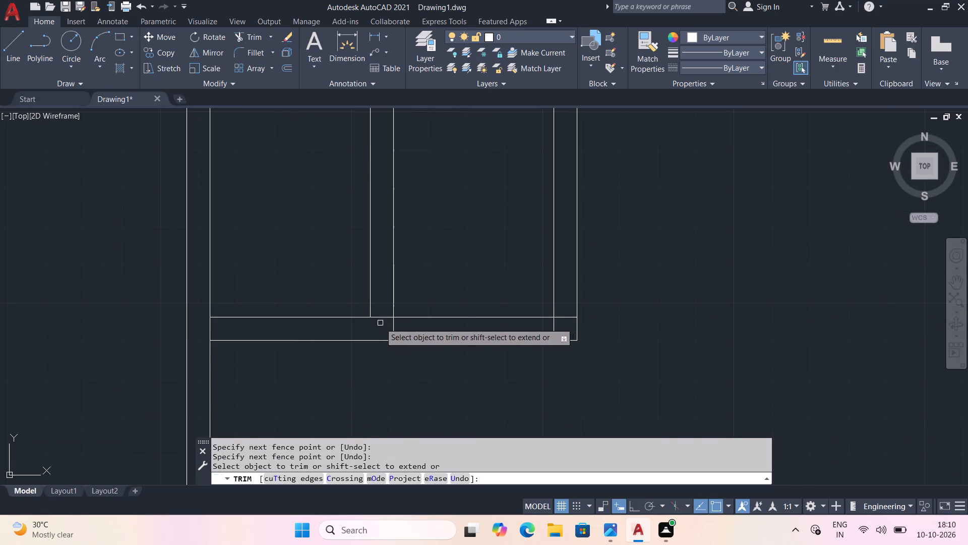
click(378, 318)
click(394, 329)
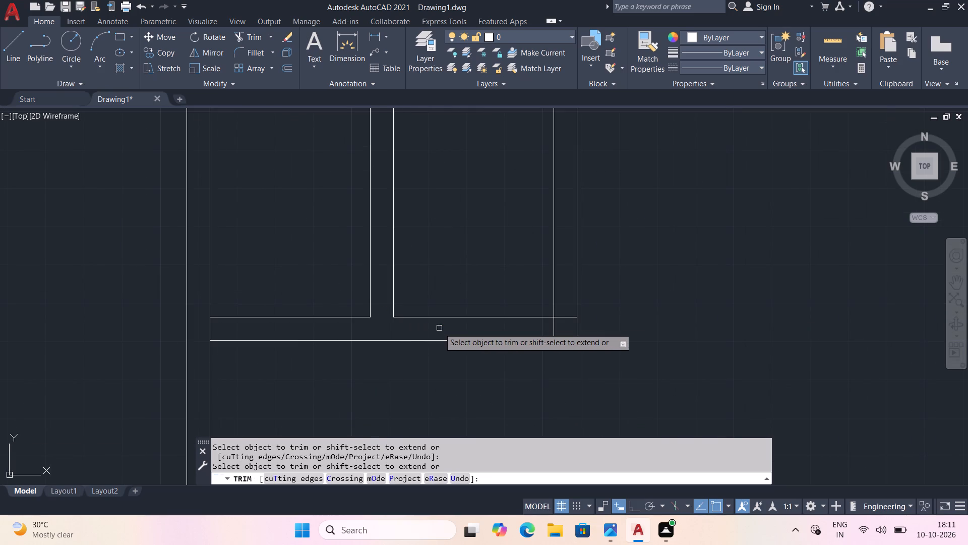
click(555, 328)
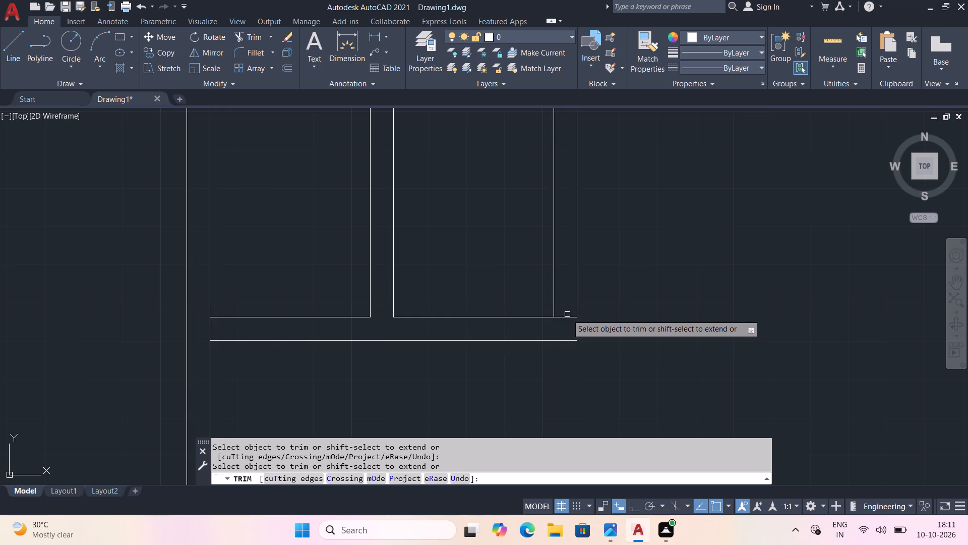
click(567, 314)
click(566, 321)
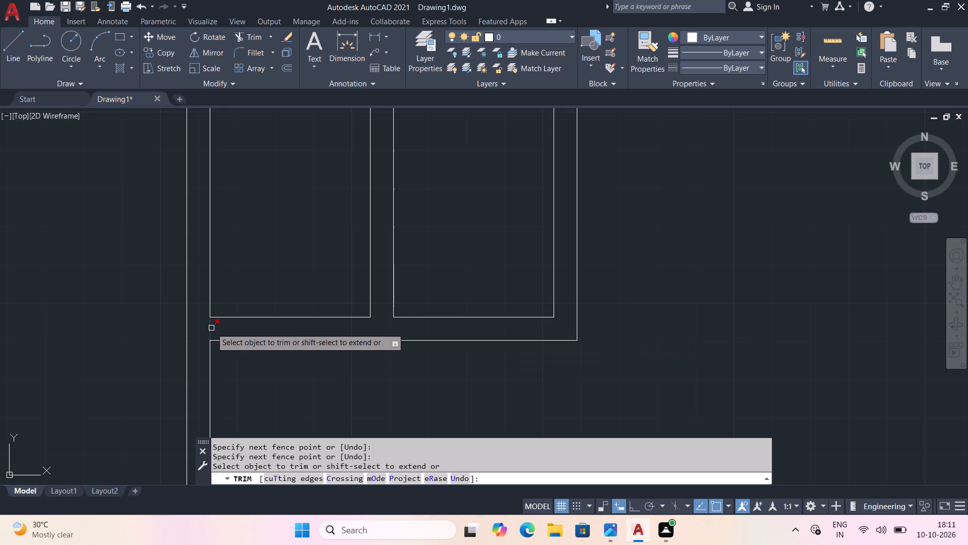
click(211, 328)
Trim the leftover short segments of both horizontal partitions inside the right outer wall.
middle_drag(543, 373, 449, 430)
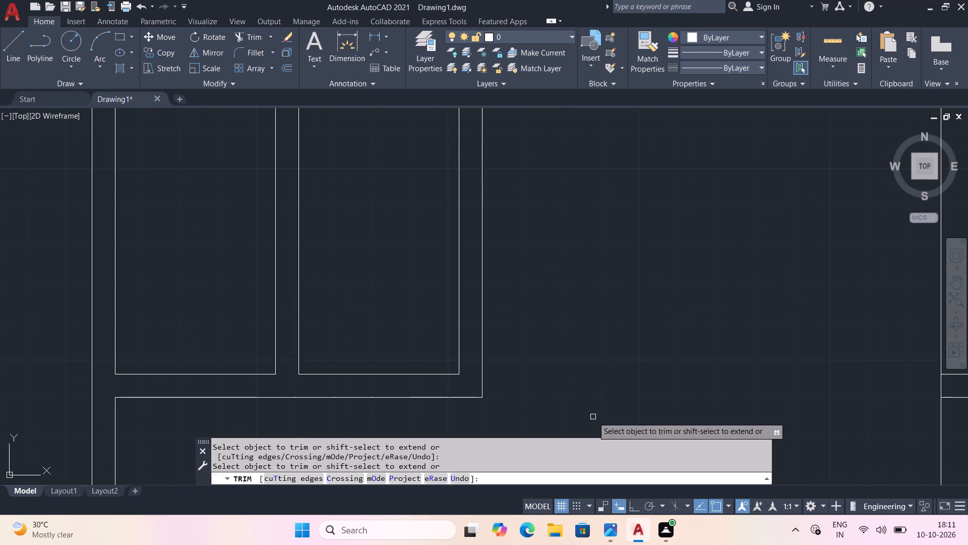
scroll(601, 414, down, 1)
drag(824, 383, 820, 411)
drag(821, 163, 821, 167)
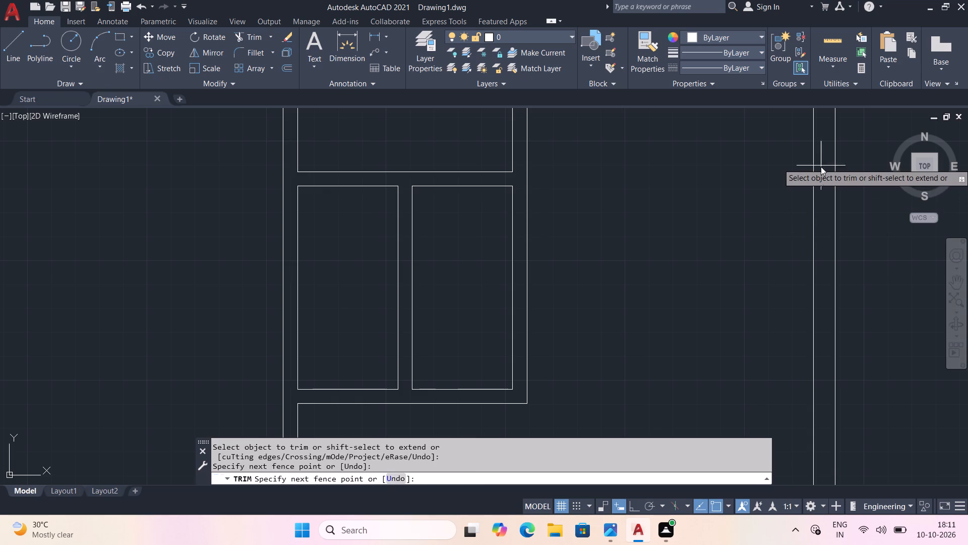
drag(821, 167, 822, 193)
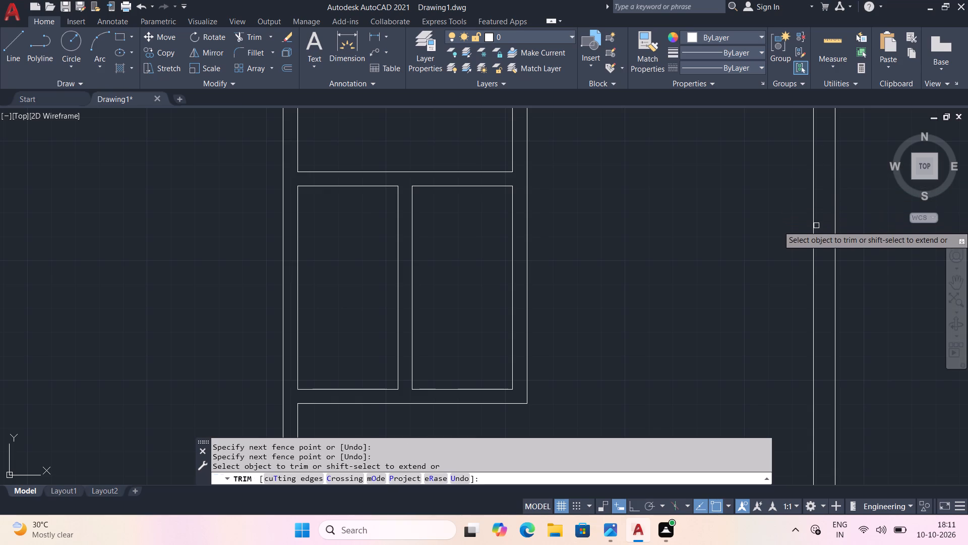
key(Escape)
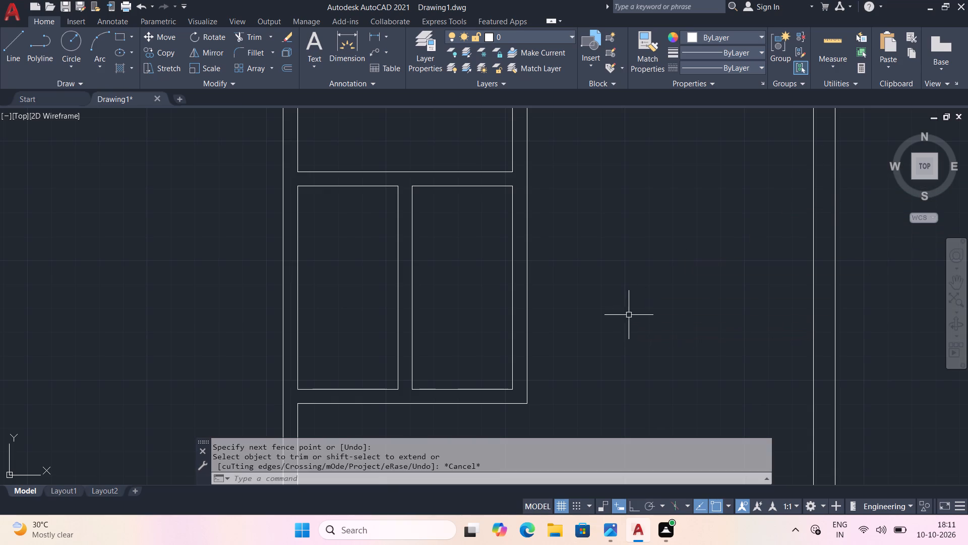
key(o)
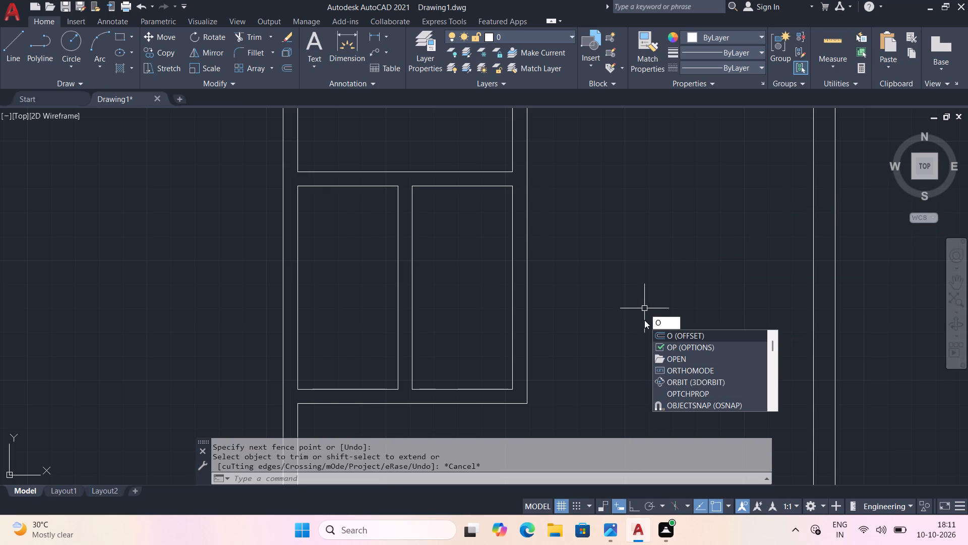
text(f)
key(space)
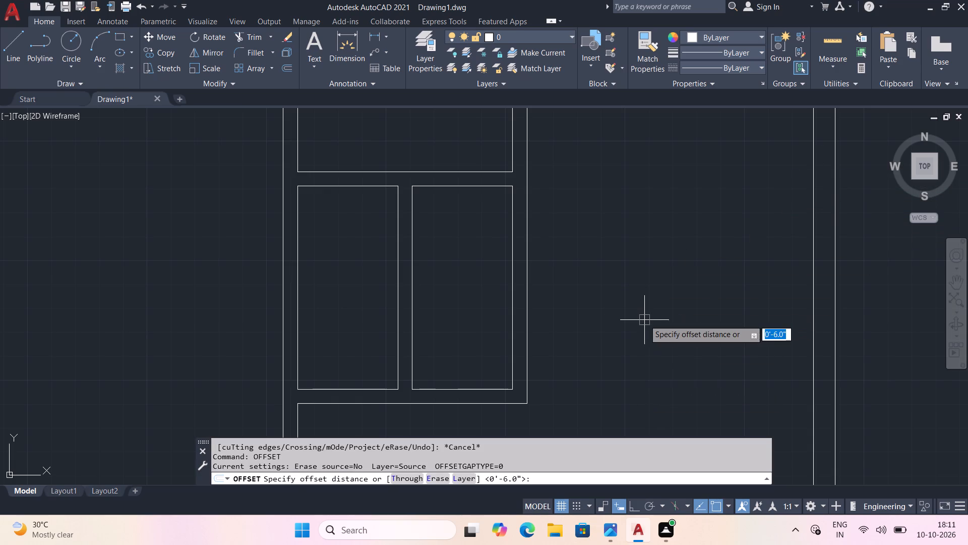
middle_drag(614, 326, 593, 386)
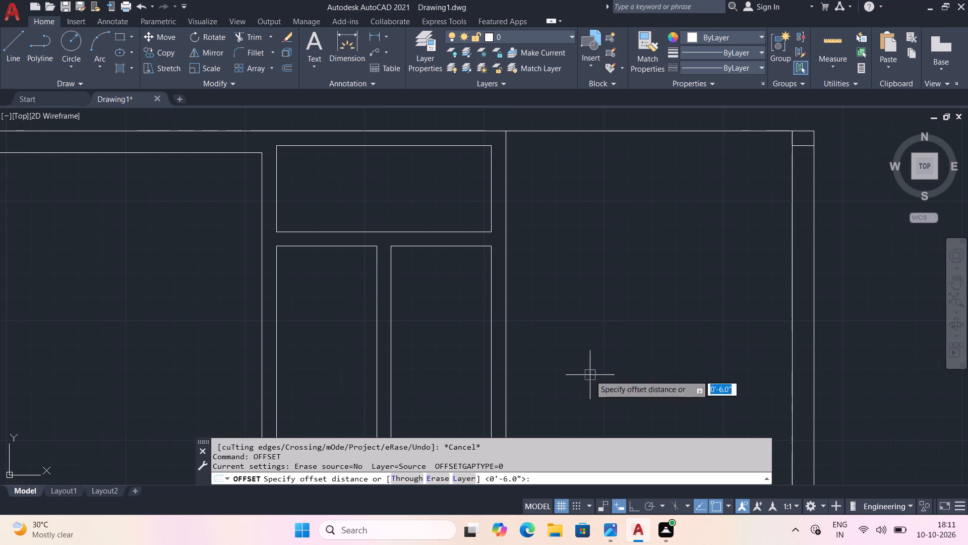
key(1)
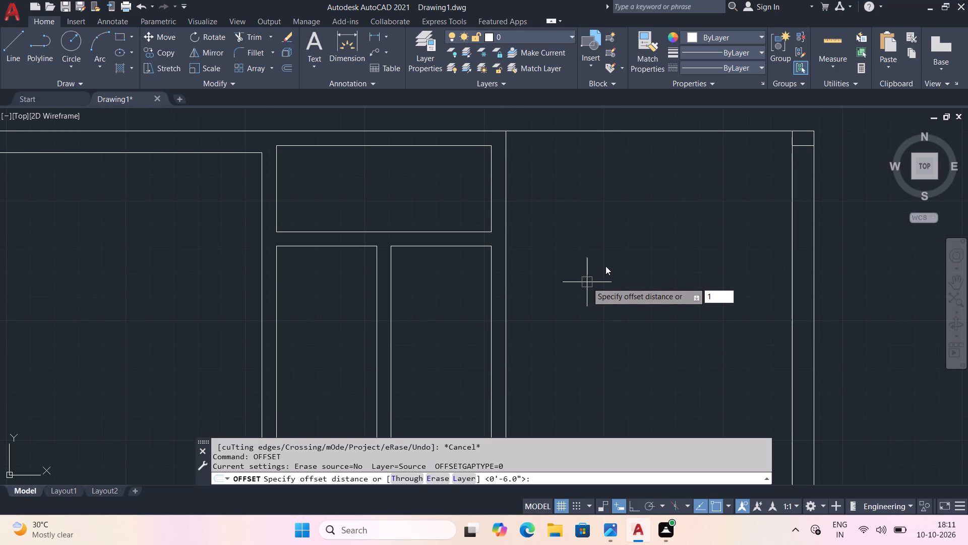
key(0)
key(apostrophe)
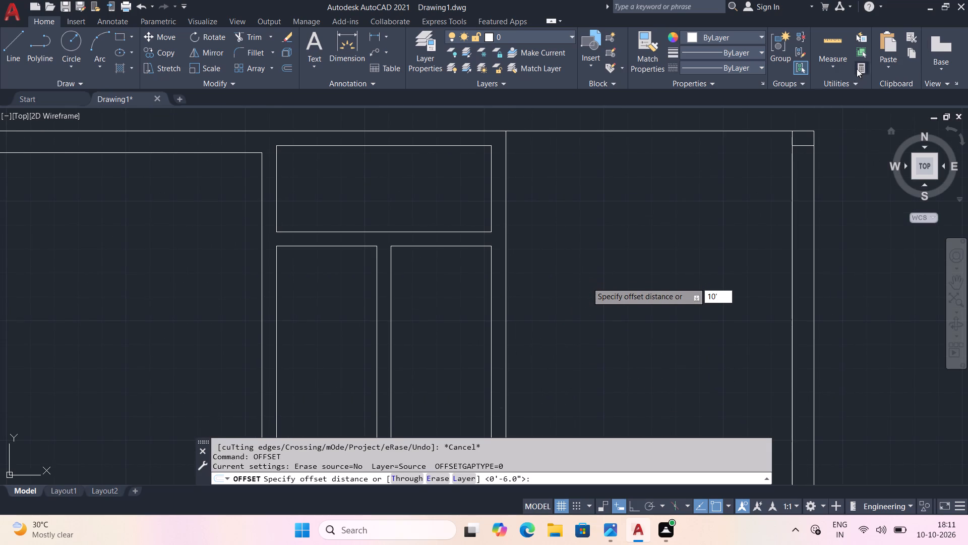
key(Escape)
Measure the clear width between the second vertical wall and the right outer wall.
drag(817, 37, 822, 36)
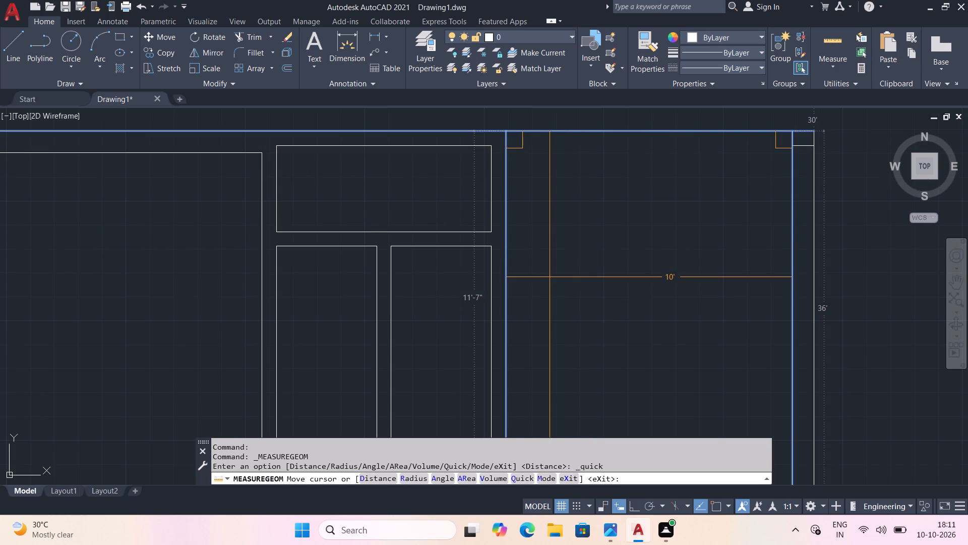
key(Escape)
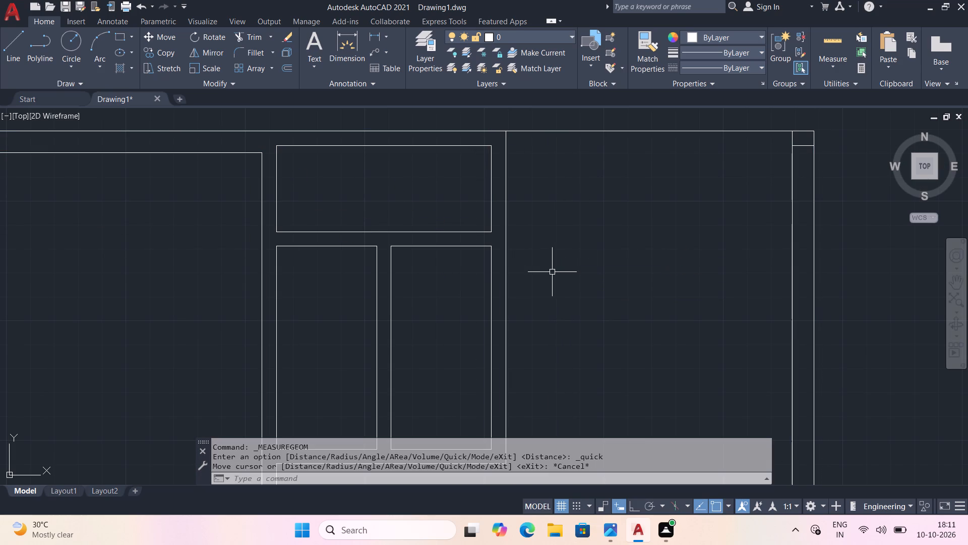
Offset the top outer wall line 9" inward to form the top wall's inner line.
key(o)
key(f)
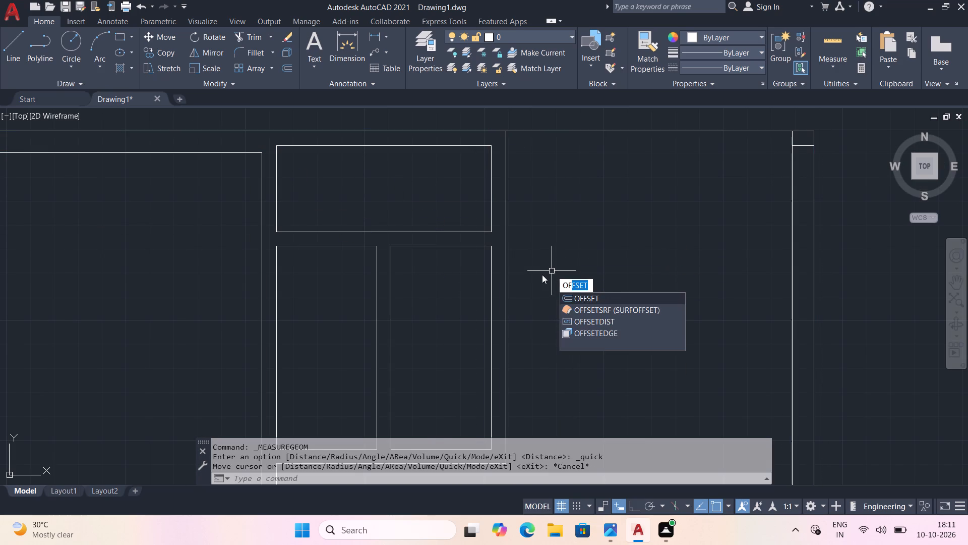
key(space)
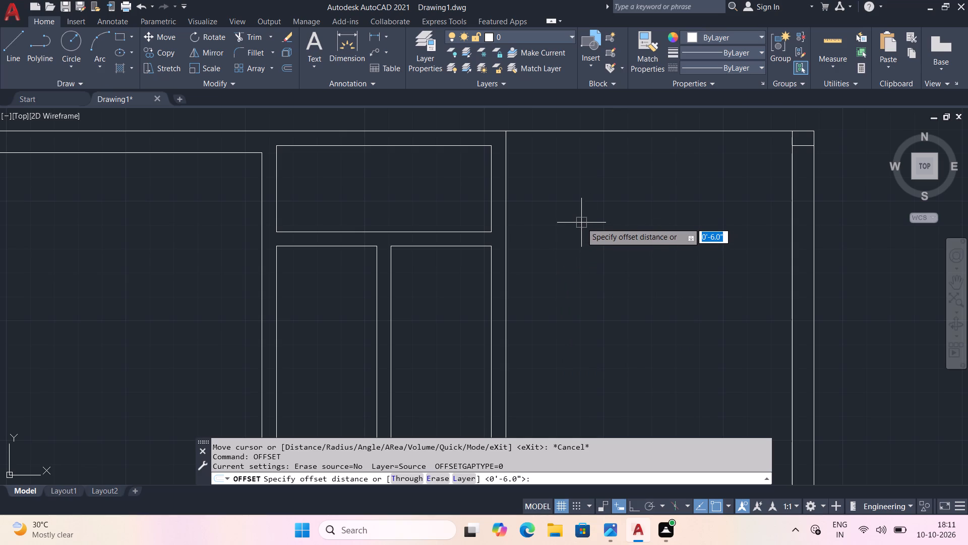
key(9)
key(shift+quotedbl)
key(Return)
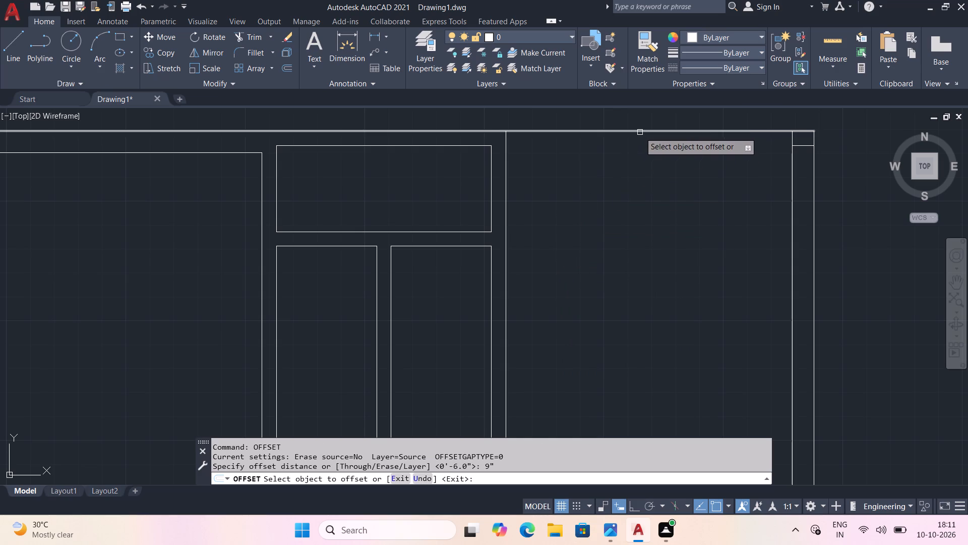
click(640, 132)
click(642, 154)
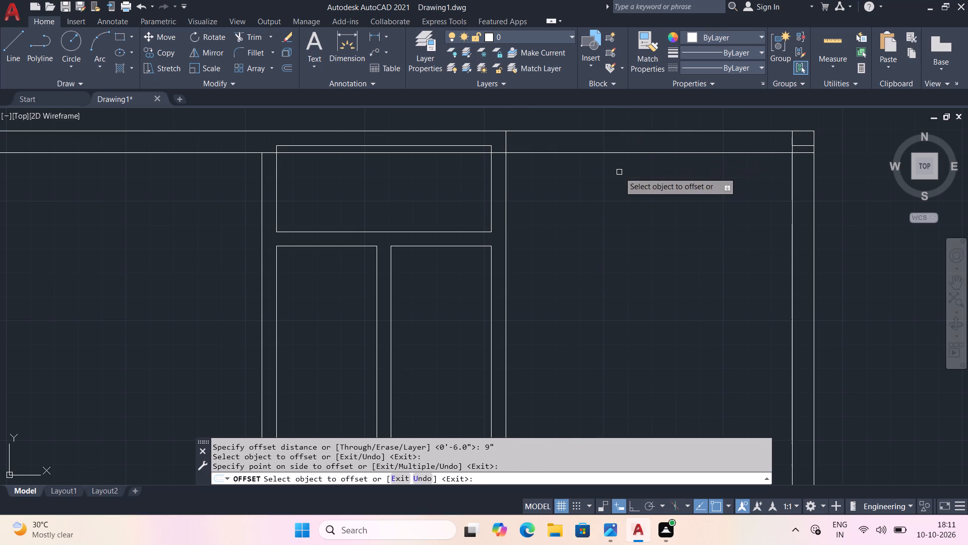
key(grave)
key(Escape)
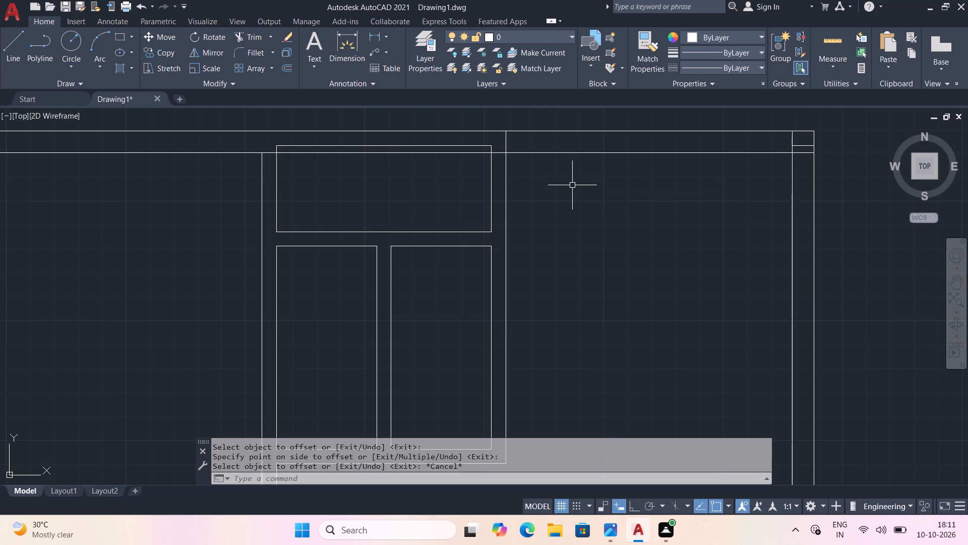
Trim the top wall's inner line at the second vertical wall and clear the crossing segments at that junction and the top-right outer corner.
text(tr)
key(space)
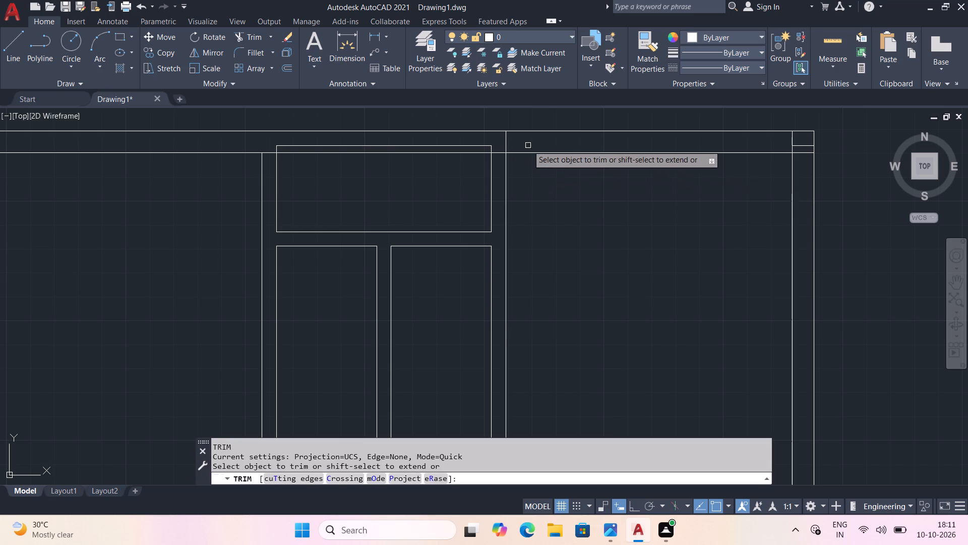
click(501, 152)
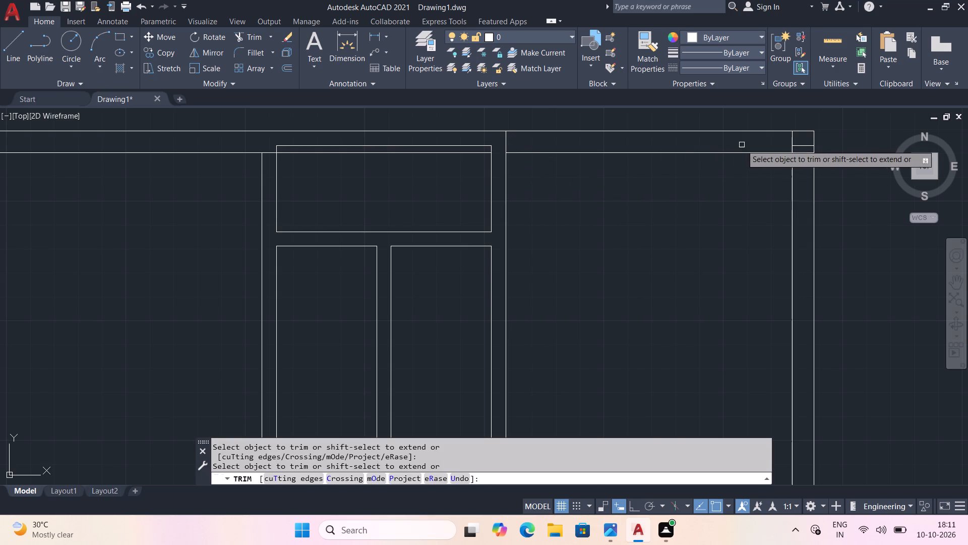
click(807, 145)
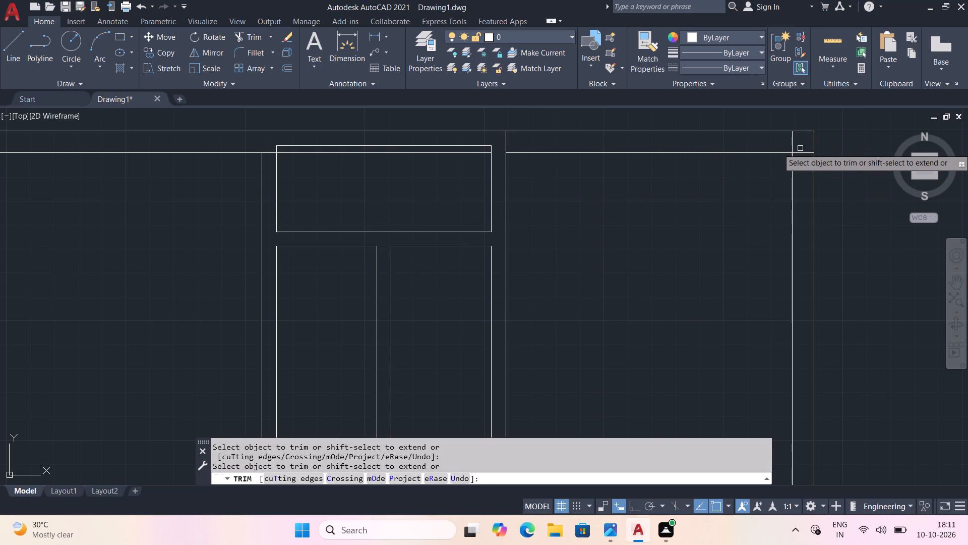
click(793, 144)
click(804, 152)
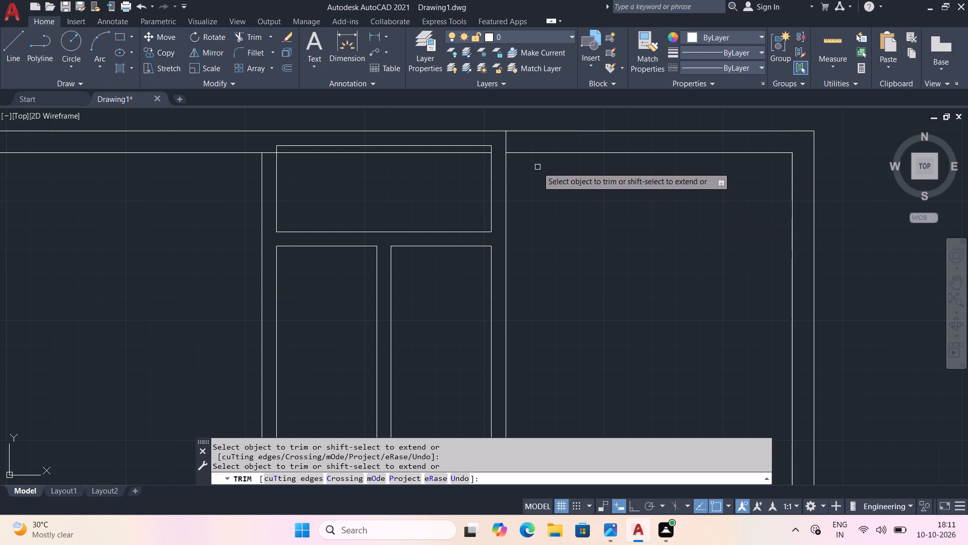
click(504, 147)
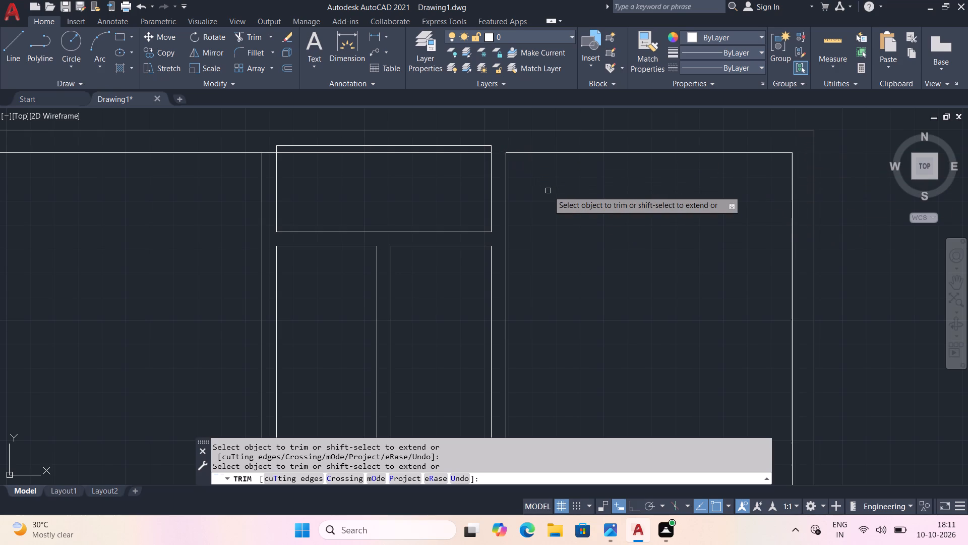
key(Escape)
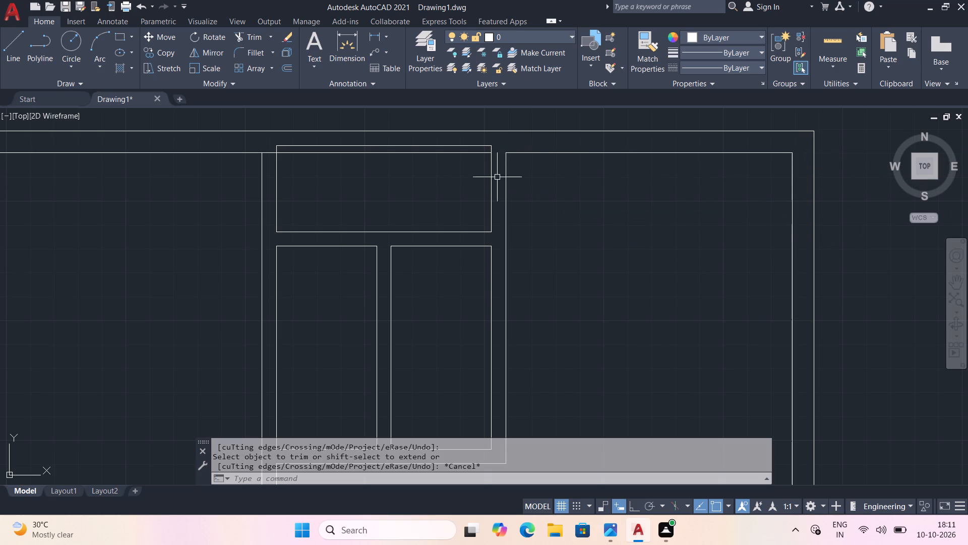
Erase the leftover top wall offset line running through the middle top room.
click(407, 151)
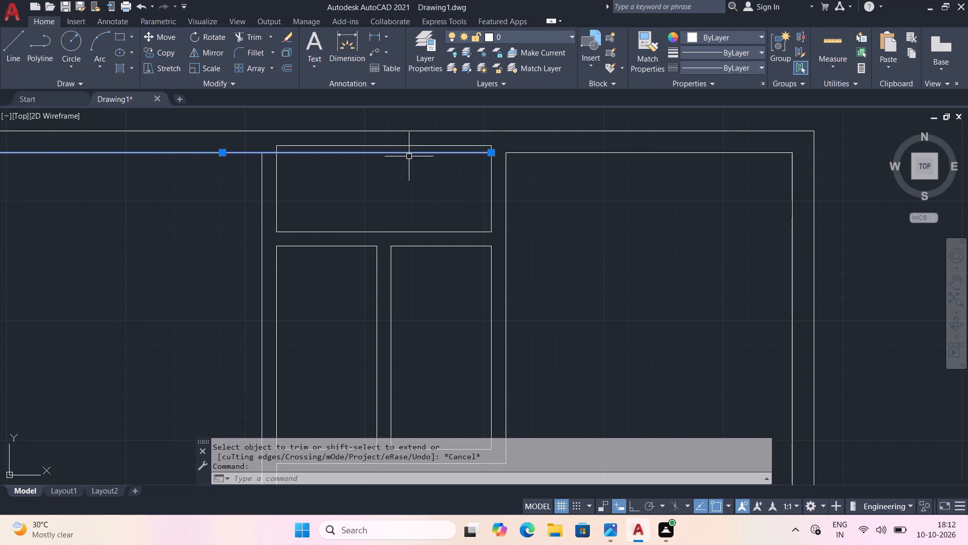
key(Delete)
Offset the inner top wall line of the right-hand room 10' downward to set the room's depth.
middle_drag(573, 237, 537, 193)
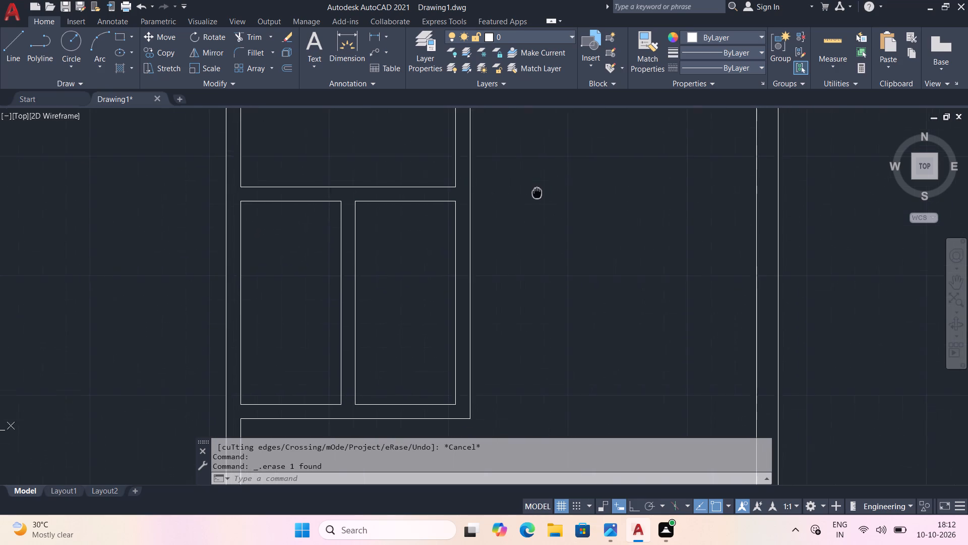
middle_drag(537, 193, 535, 217)
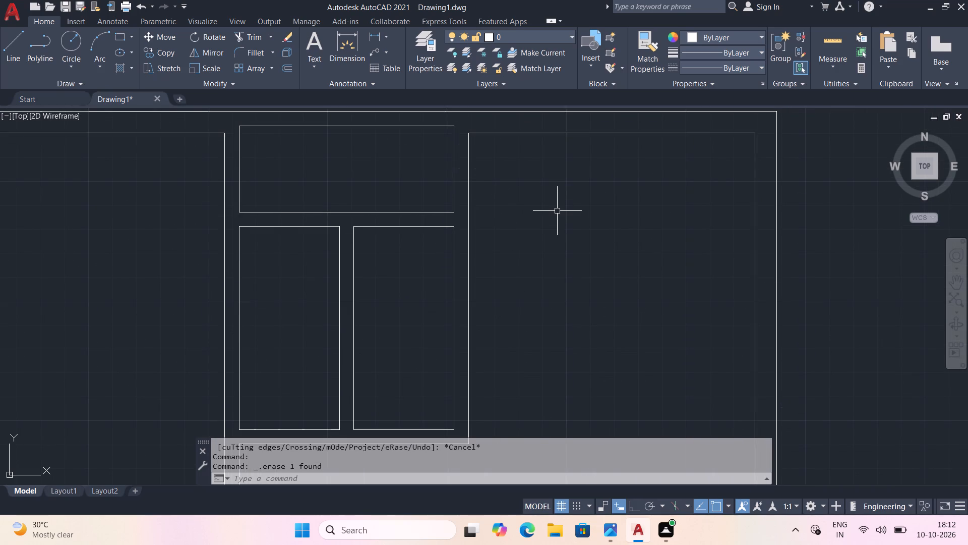
key(o)
text(f)
key(space)
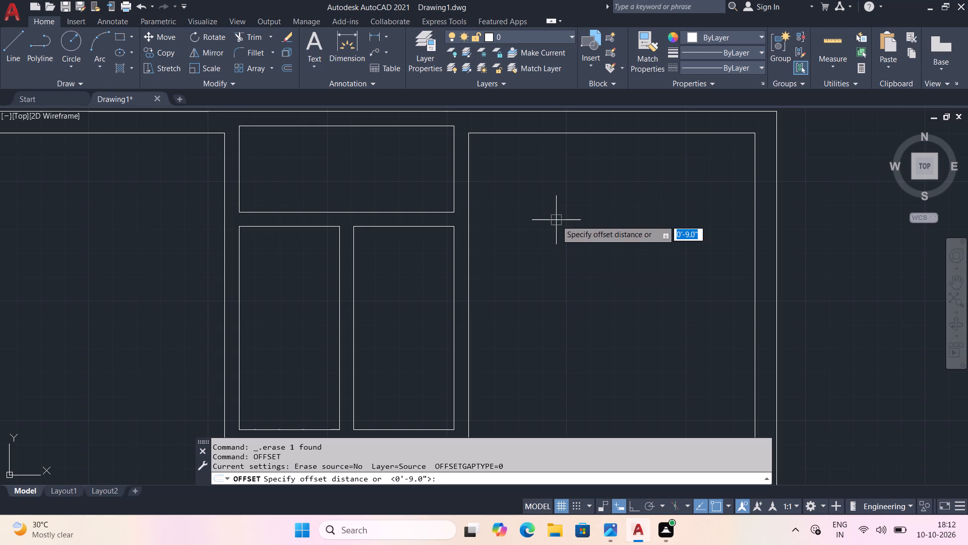
key(1)
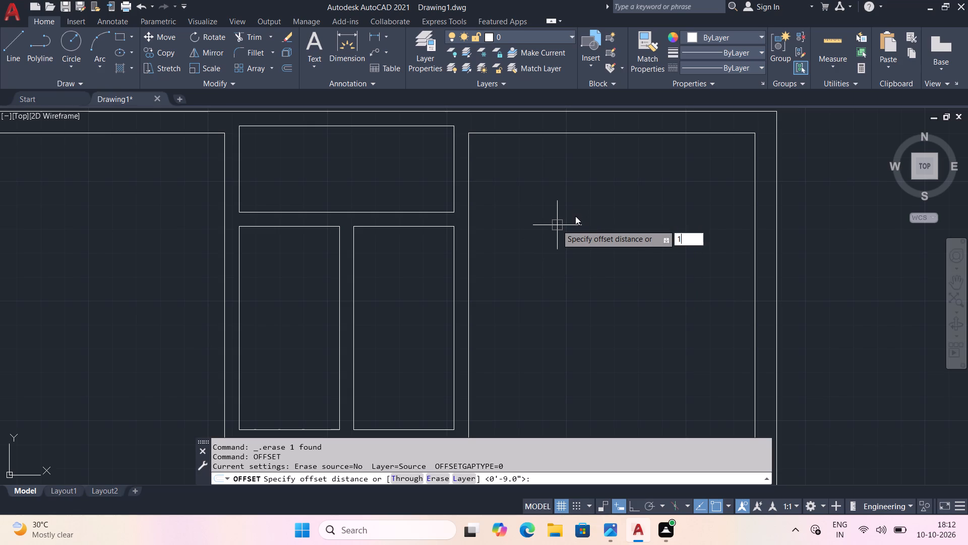
key(0)
key(apostrophe)
key(Return)
click(621, 134)
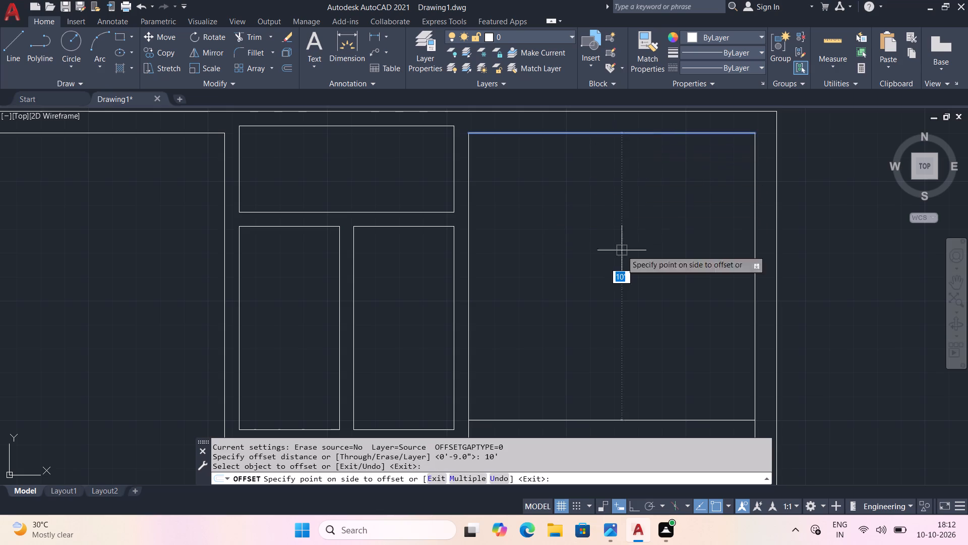
click(622, 276)
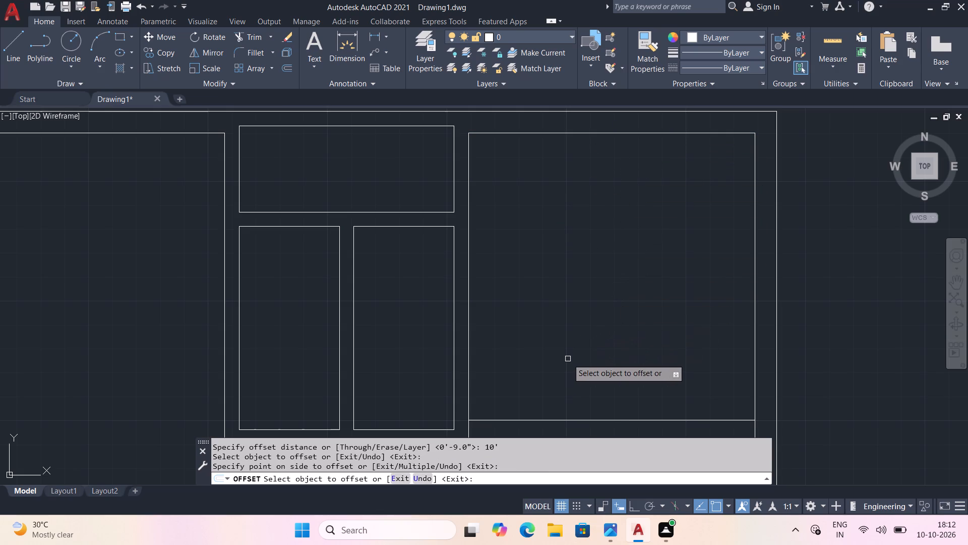
key(space)
Offset the right-hand room's new bottom line 6" downward to form the partition thickness.
key(space)
key(6)
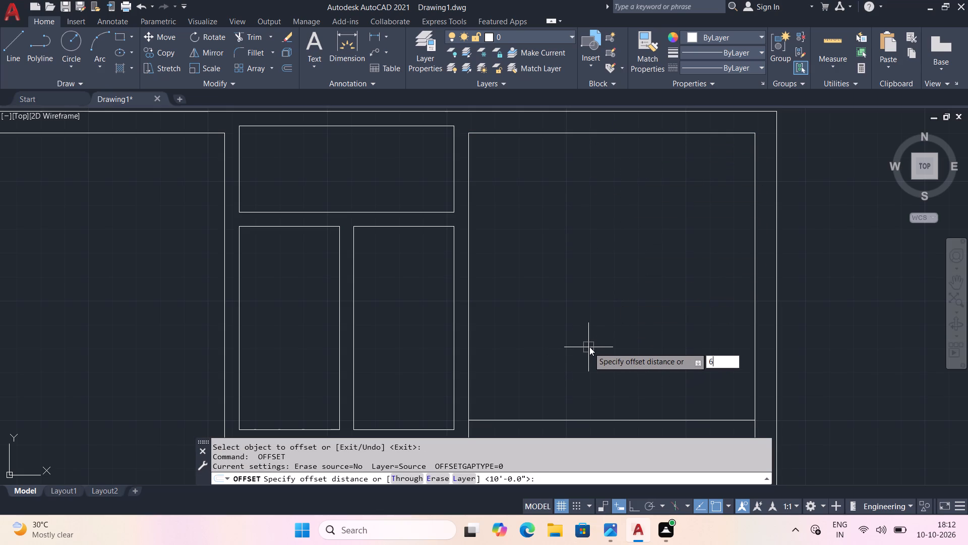
key(shift+quotedbl)
key(Return)
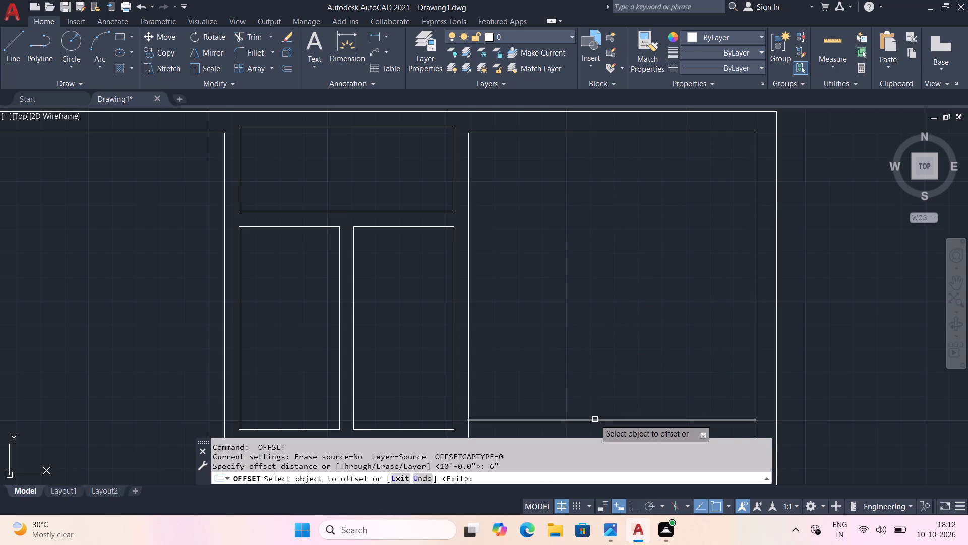
click(595, 419)
click(597, 427)
middle_drag(598, 422, 600, 227)
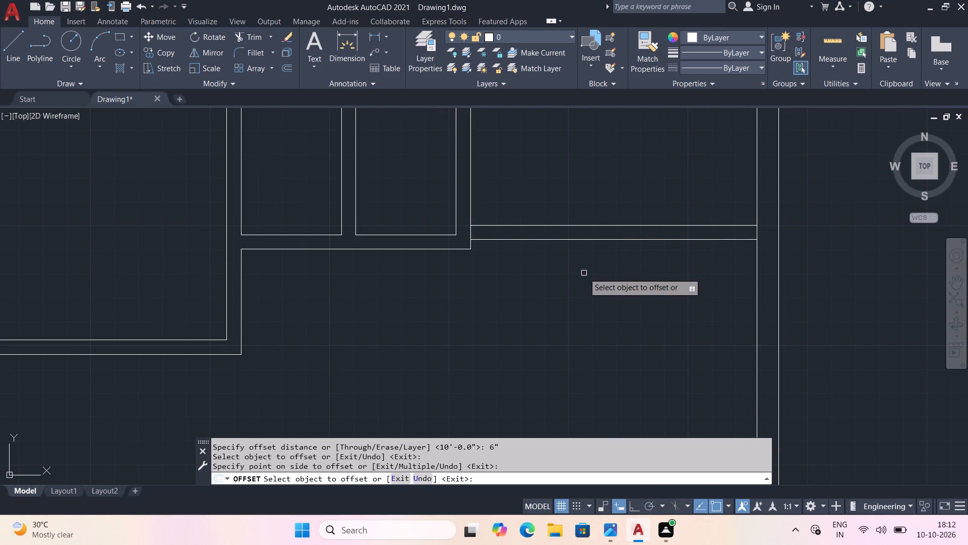
key(Escape)
Measure the clear width and depth of the right-hand top room.
middle_drag(635, 189, 634, 189)
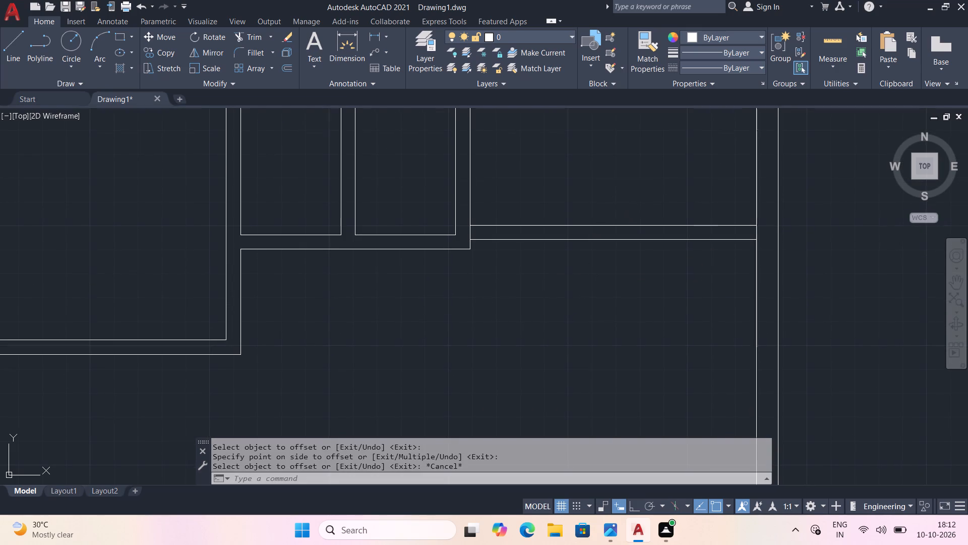
middle_drag(634, 189, 616, 290)
click(839, 39)
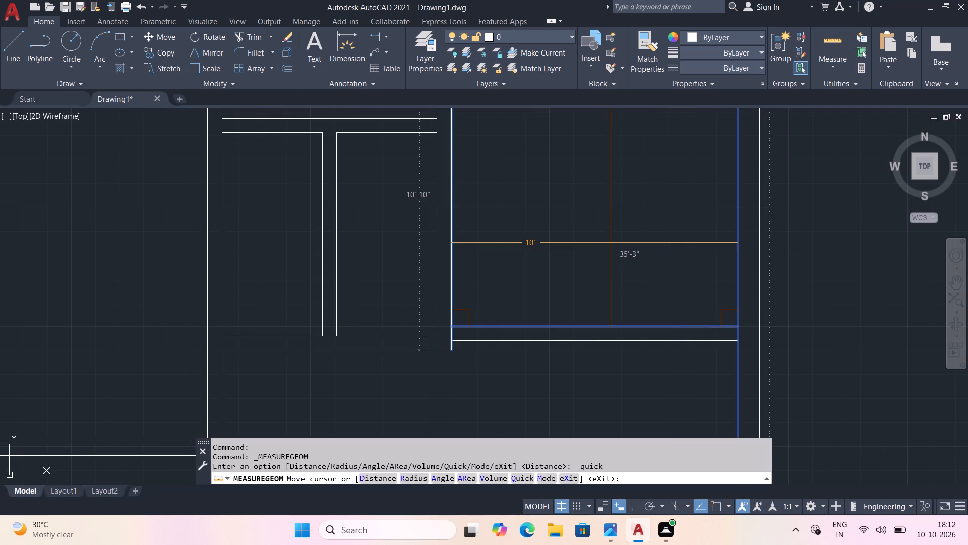
middle_drag(612, 246, 591, 341)
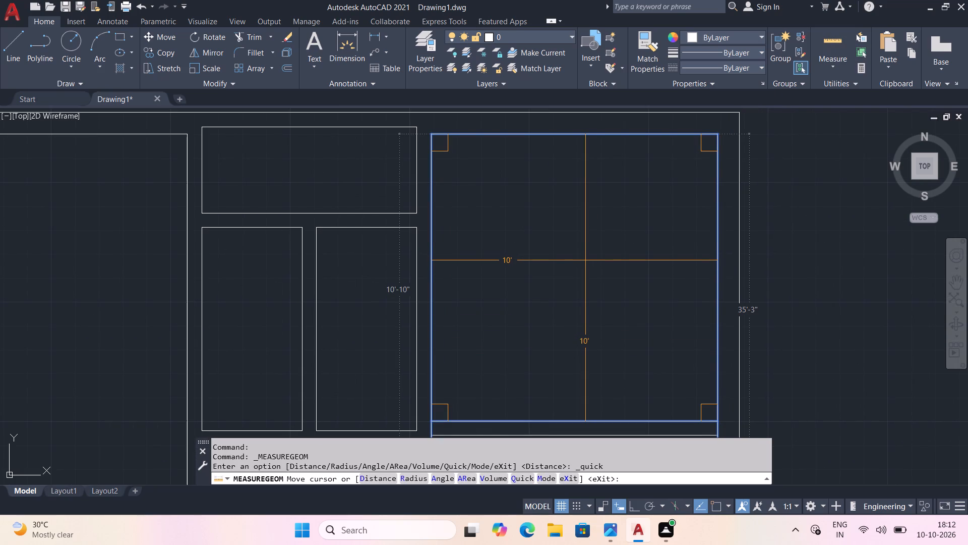
key(Escape)
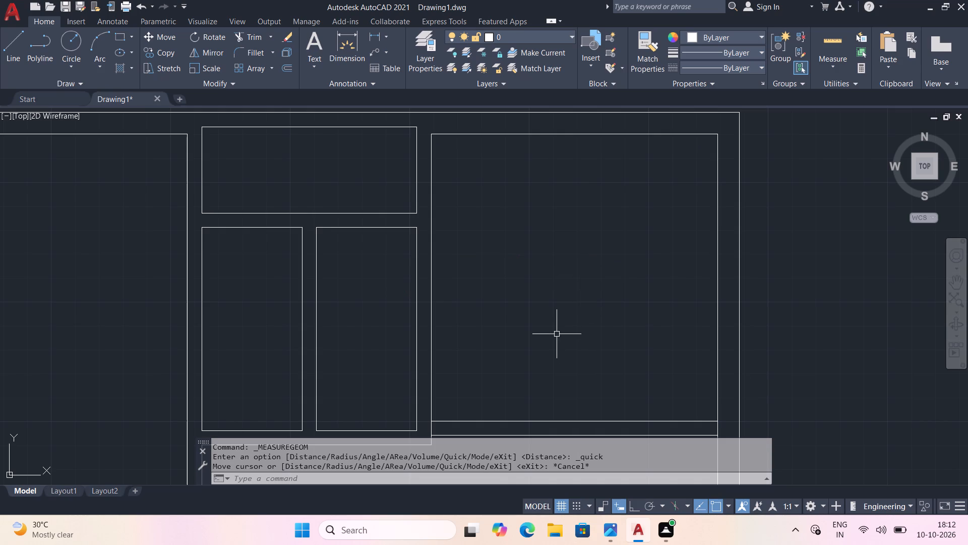
Trim the vertical wall segments between the new partition's two lines at the second vertical wall and the right outer wall.
middle_drag(546, 337, 568, 224)
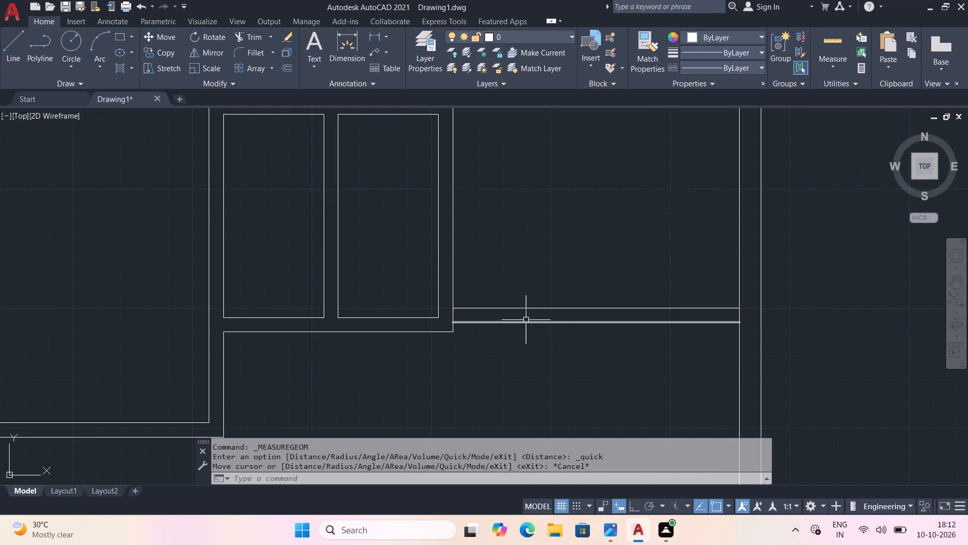
key(t)
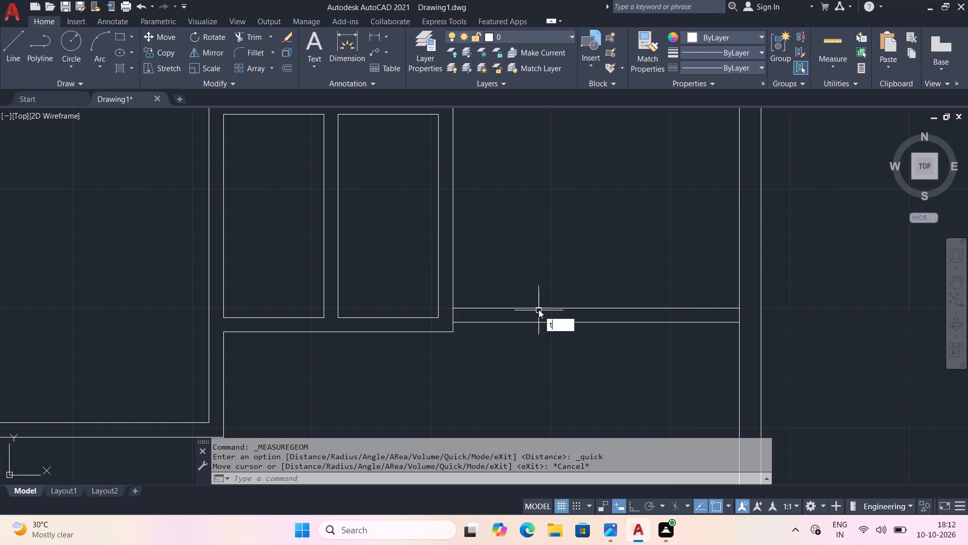
key(r)
key(space)
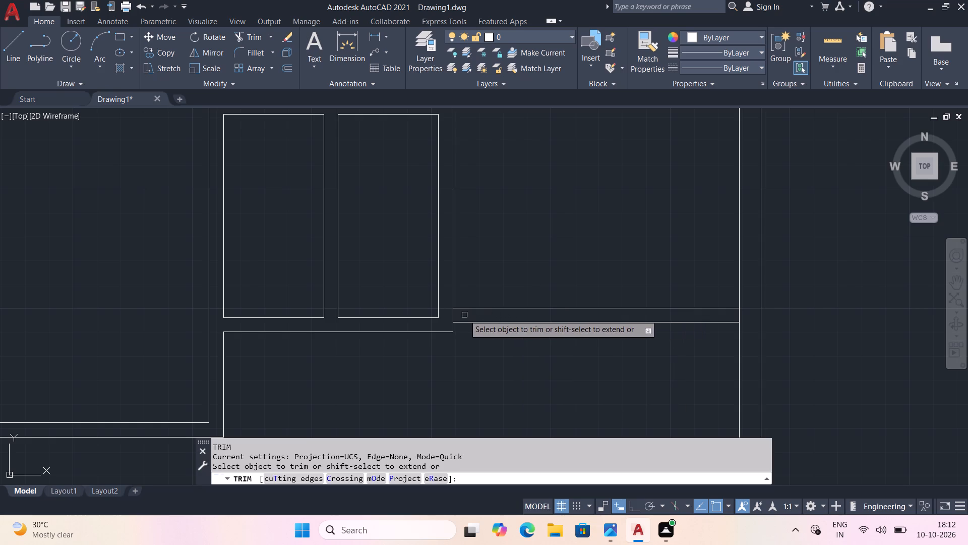
click(451, 317)
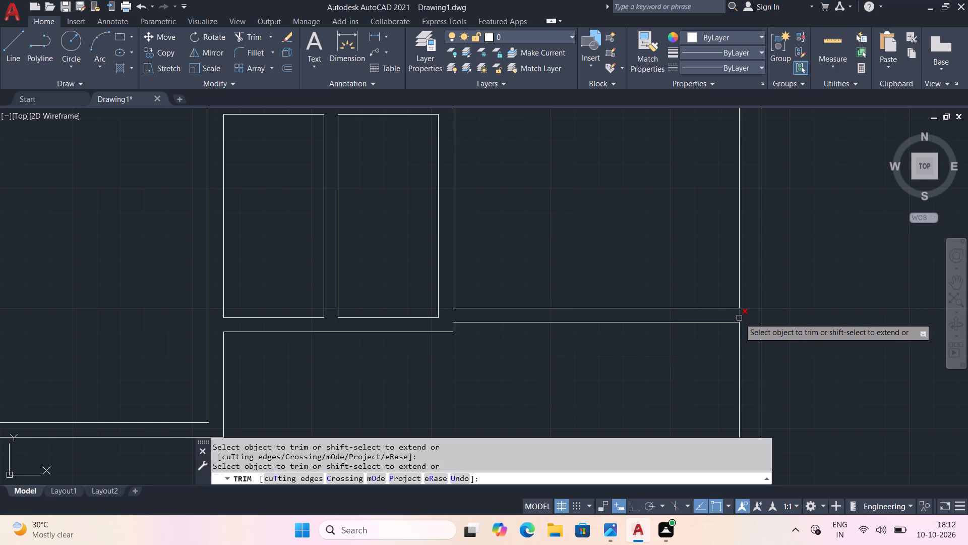
click(739, 318)
middle_drag(626, 369, 622, 343)
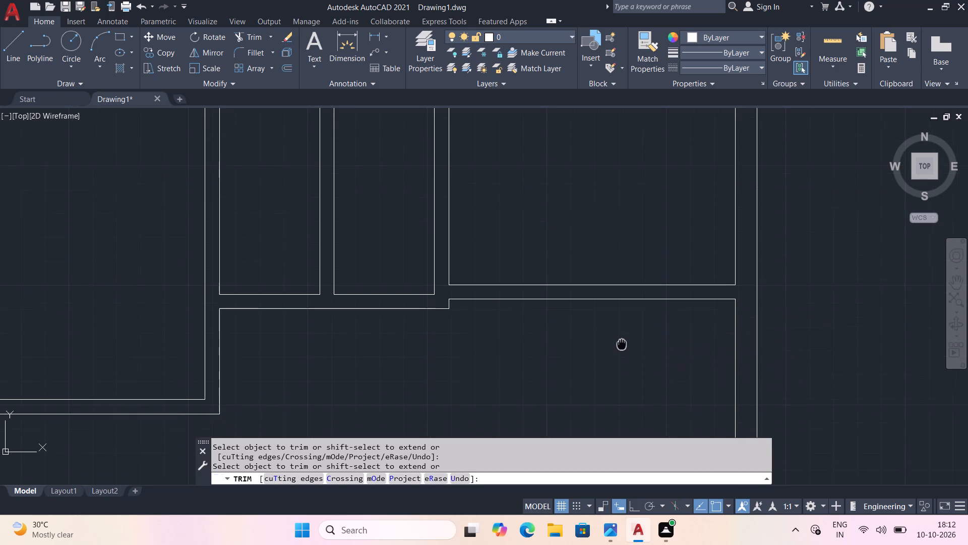
middle_drag(622, 343, 623, 338)
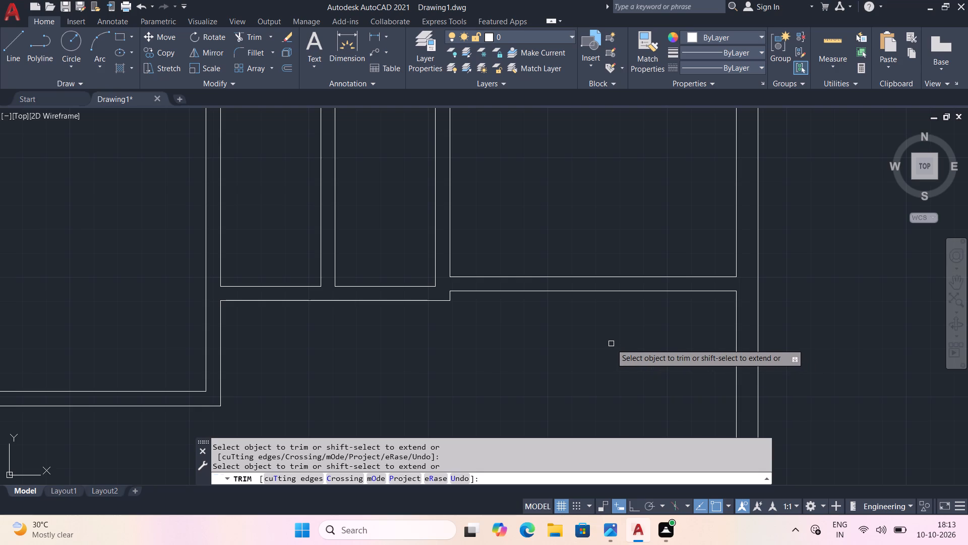
key(Escape)
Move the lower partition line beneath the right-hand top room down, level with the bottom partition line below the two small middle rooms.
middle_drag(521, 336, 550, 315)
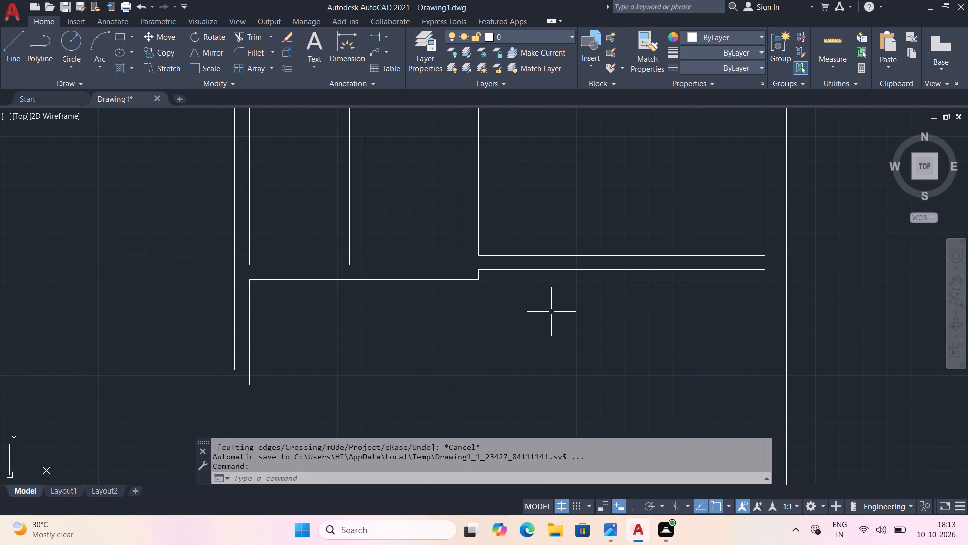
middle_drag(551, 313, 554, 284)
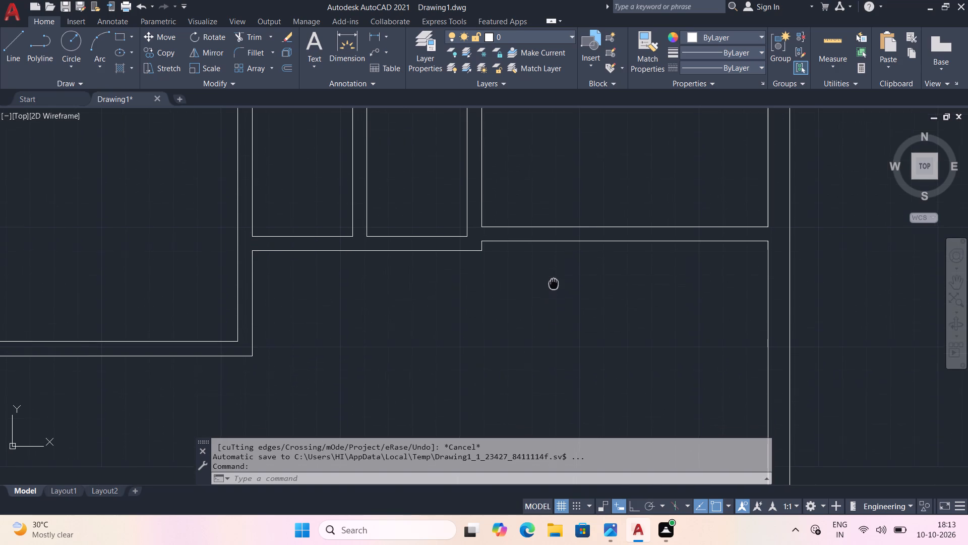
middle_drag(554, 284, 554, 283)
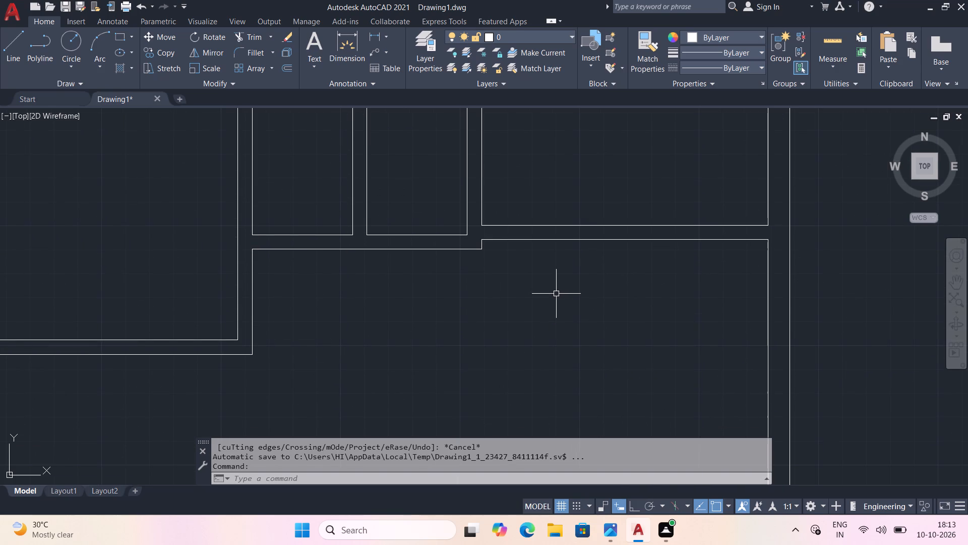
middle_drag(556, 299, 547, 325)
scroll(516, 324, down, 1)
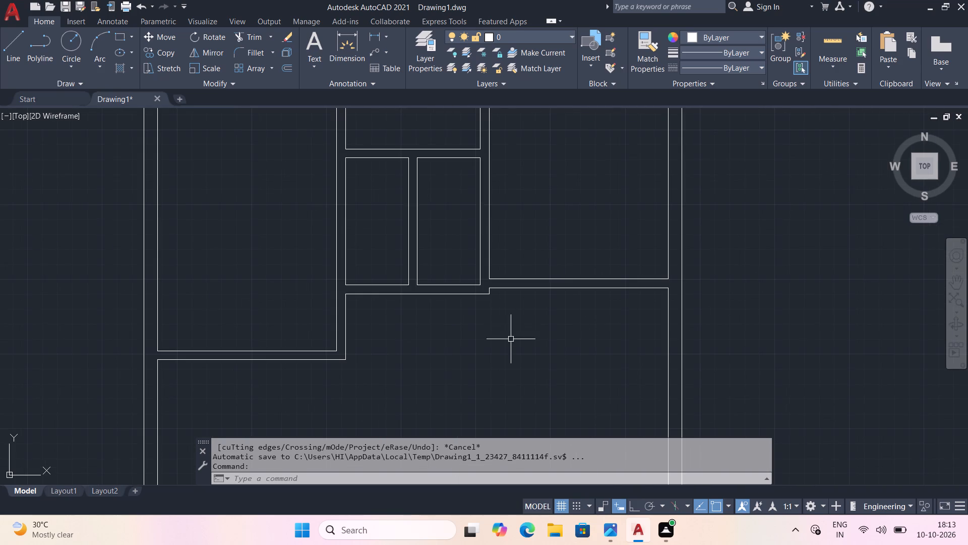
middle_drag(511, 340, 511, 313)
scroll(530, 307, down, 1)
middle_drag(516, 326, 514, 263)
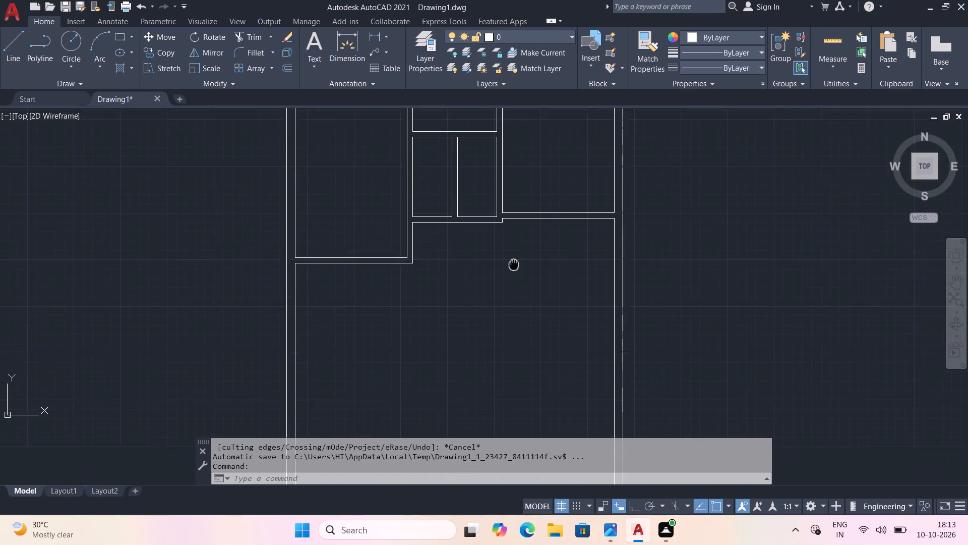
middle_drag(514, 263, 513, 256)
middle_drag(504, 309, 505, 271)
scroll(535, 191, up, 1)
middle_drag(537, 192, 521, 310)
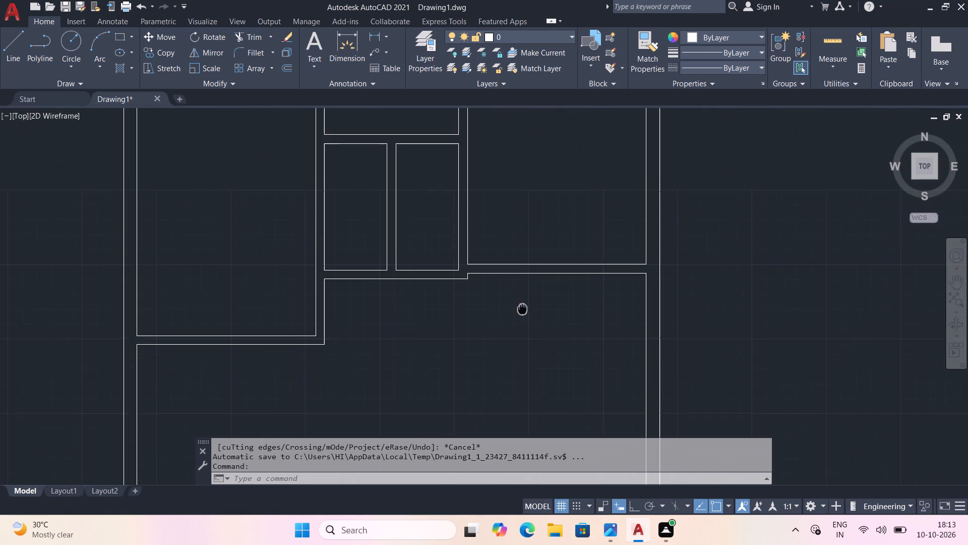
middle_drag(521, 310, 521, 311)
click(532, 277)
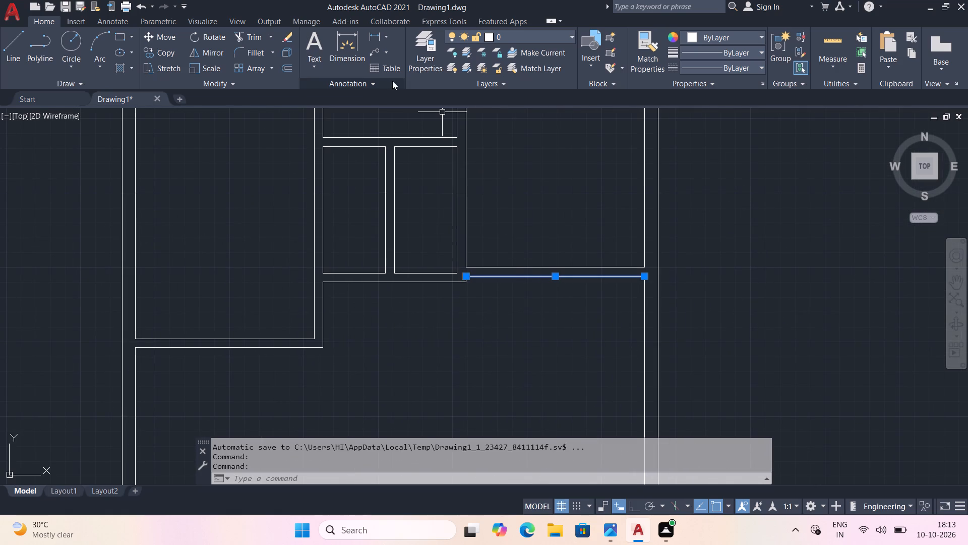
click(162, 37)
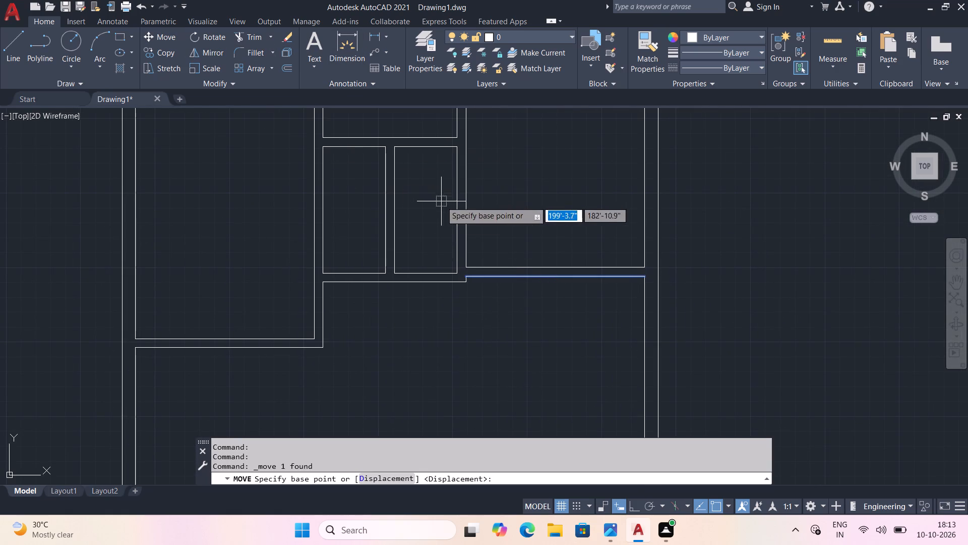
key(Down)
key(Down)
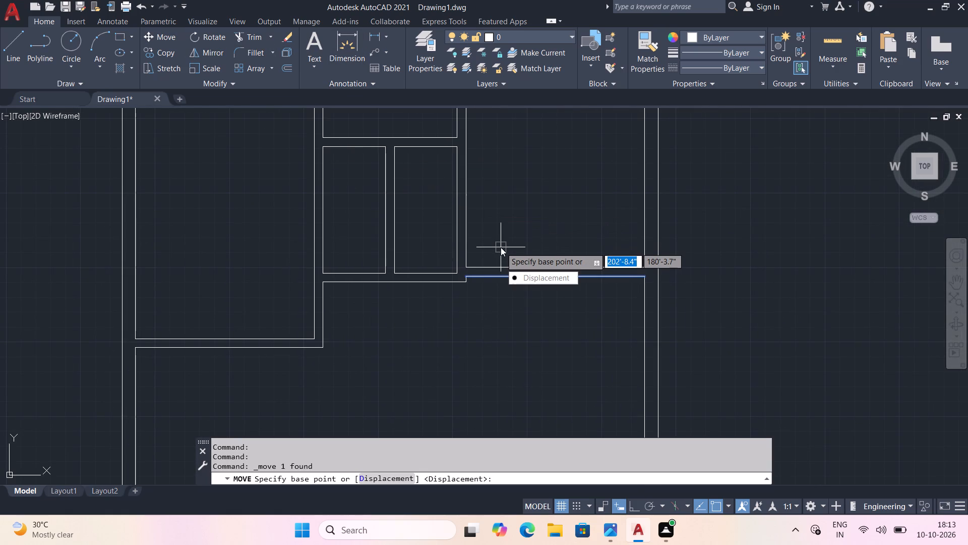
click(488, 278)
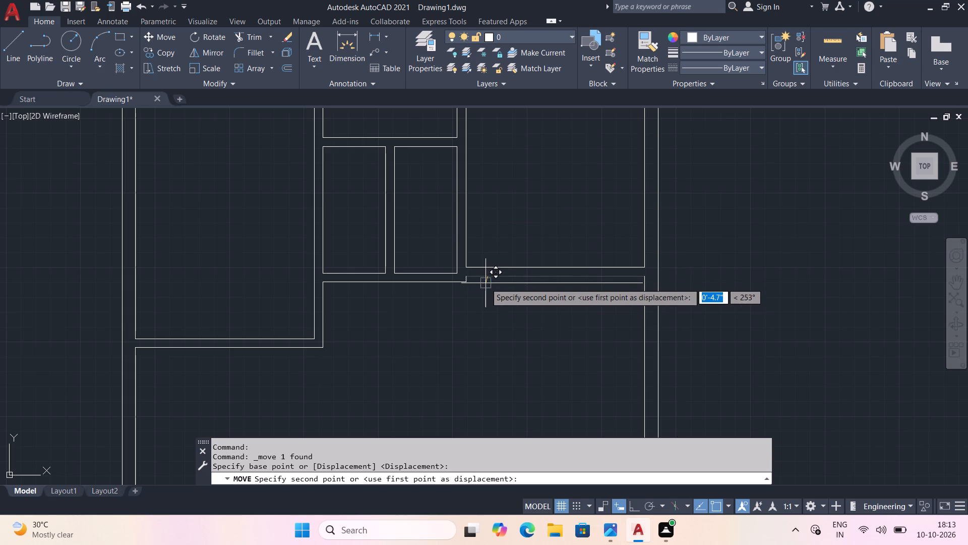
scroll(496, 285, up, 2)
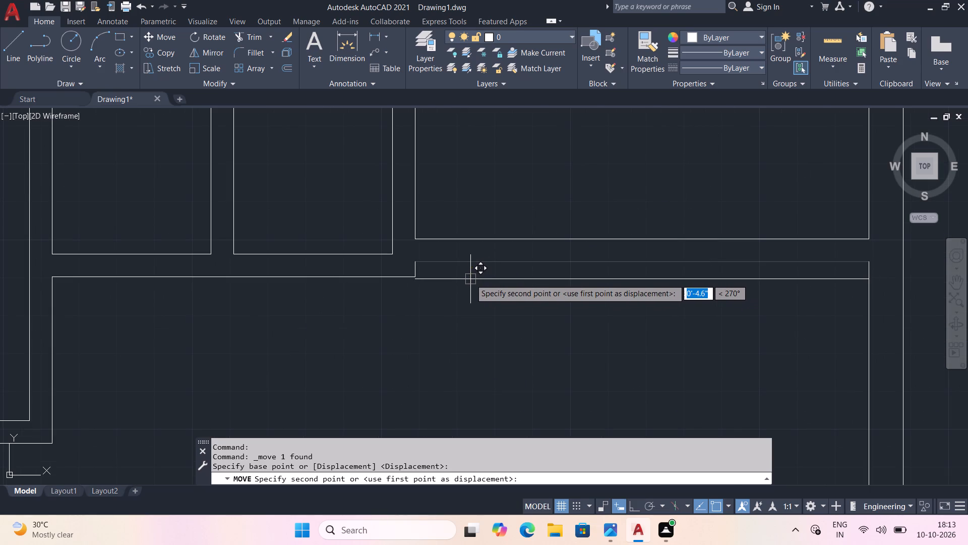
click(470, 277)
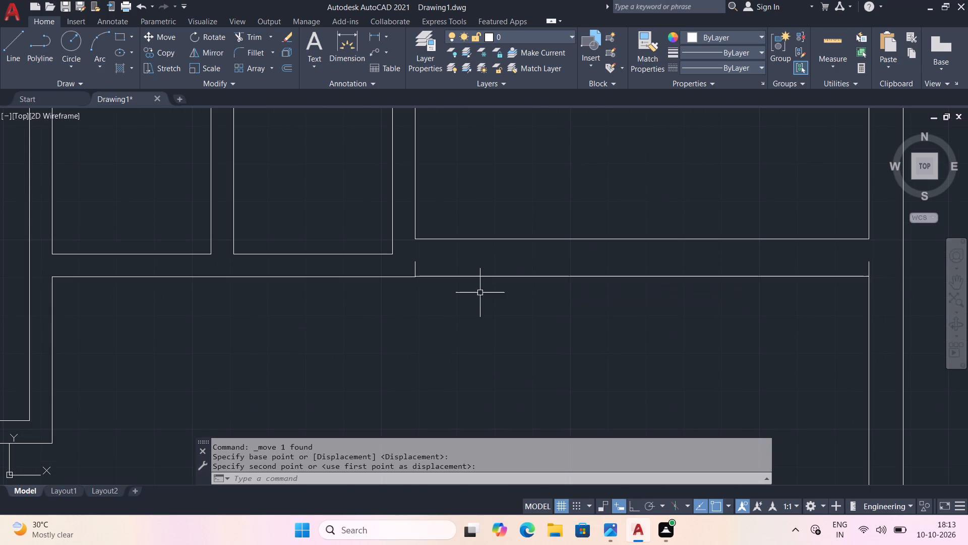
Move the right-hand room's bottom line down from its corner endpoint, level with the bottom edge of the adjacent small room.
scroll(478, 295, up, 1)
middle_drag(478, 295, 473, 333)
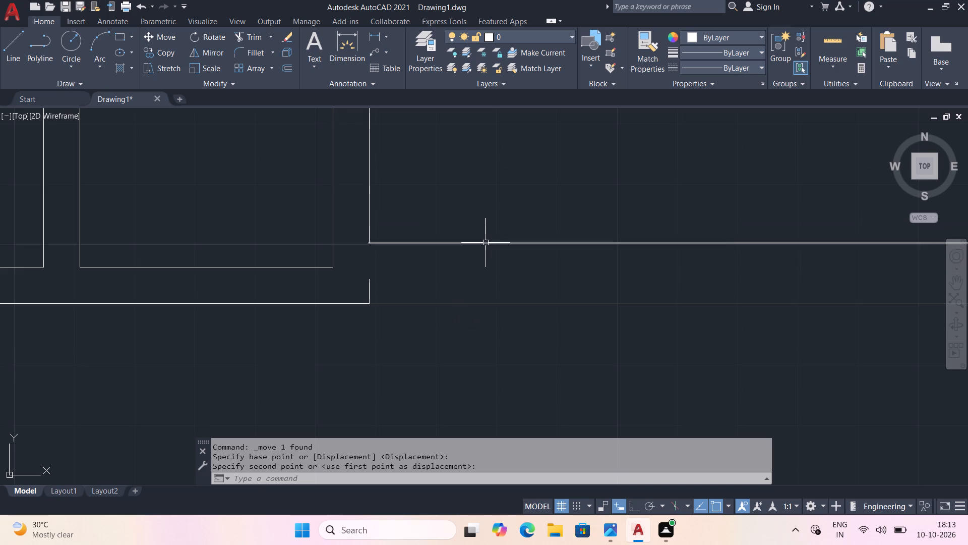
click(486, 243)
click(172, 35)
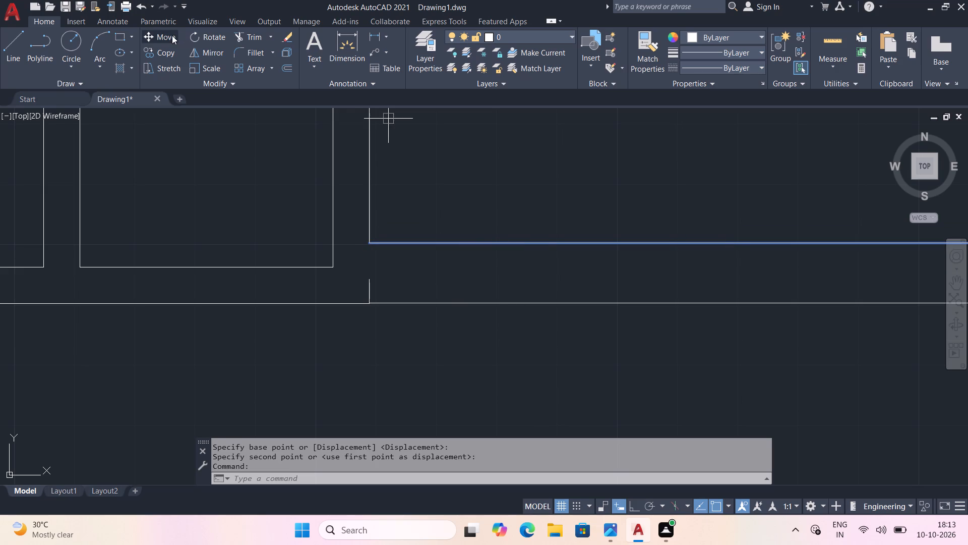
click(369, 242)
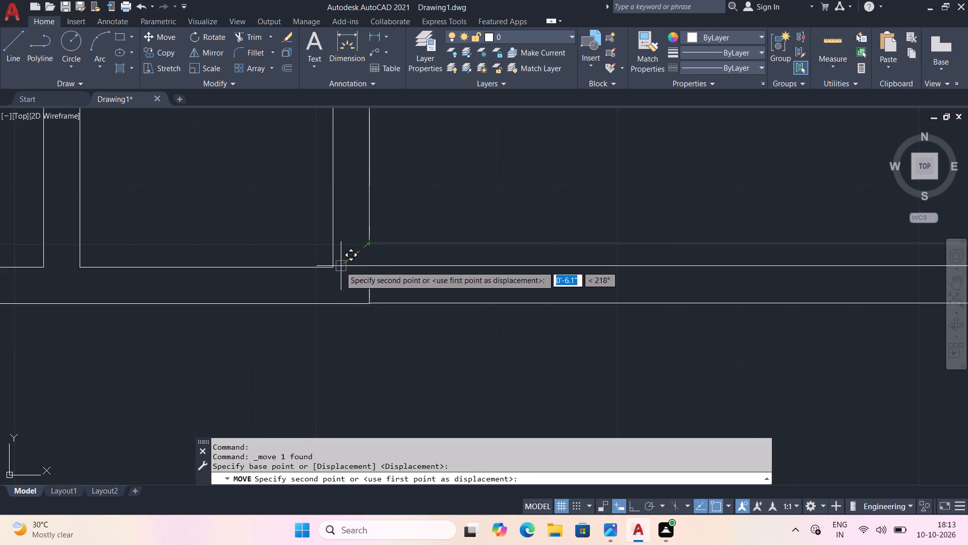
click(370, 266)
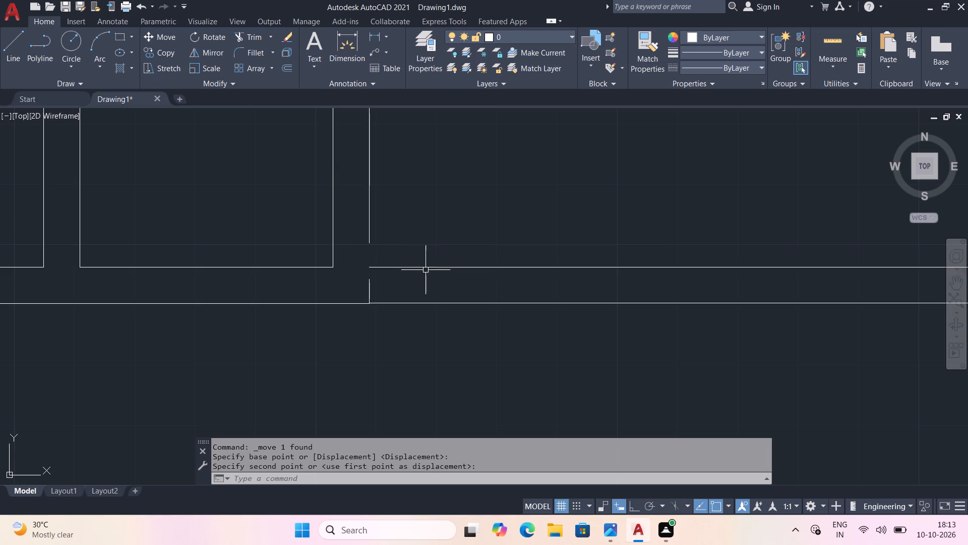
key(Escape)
Measure the clear width and depth of the right-hand top room.
middle_drag(509, 230, 486, 275)
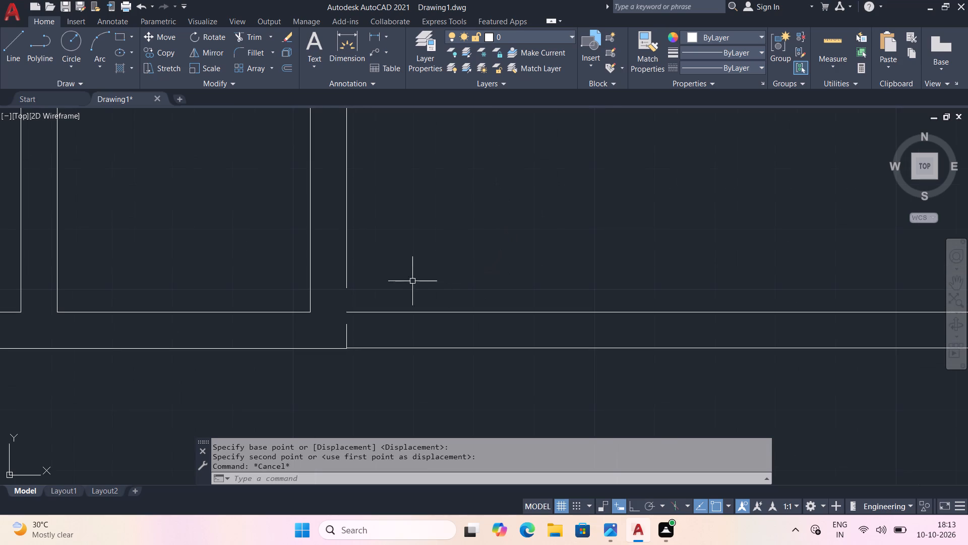
scroll(379, 265, down, 3)
middle_drag(500, 209, 500, 238)
click(834, 41)
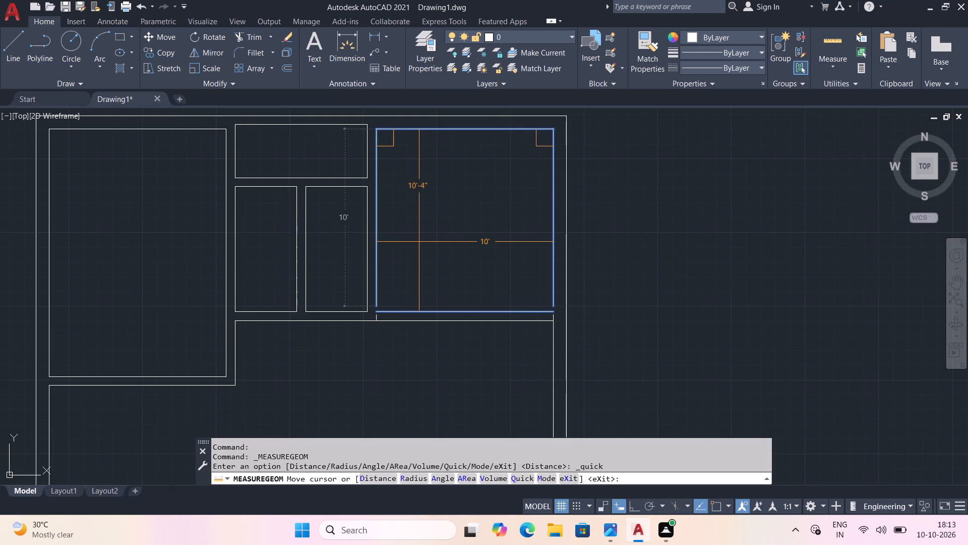
key(Escape)
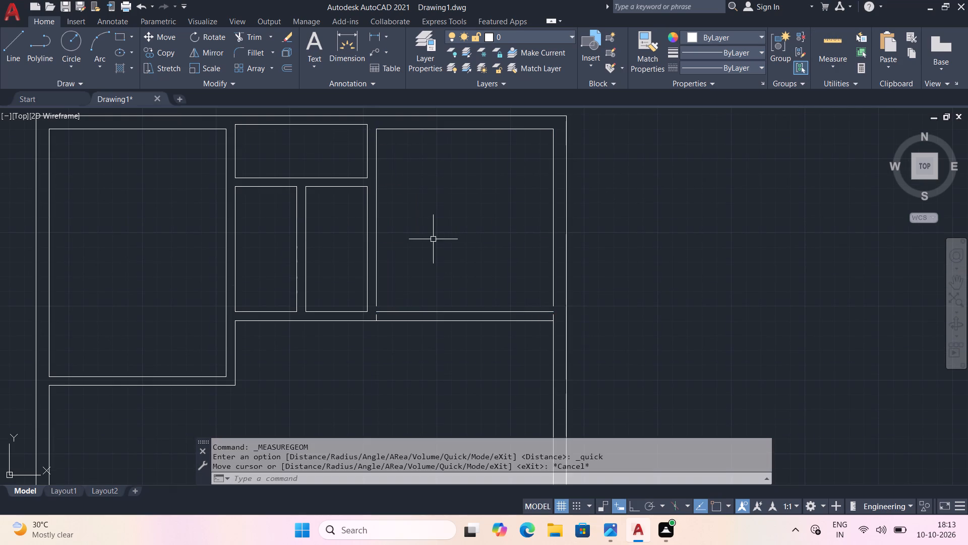
Delete both horizontal partition lines beneath the right-hand top room.
middle_drag(426, 267, 426, 251)
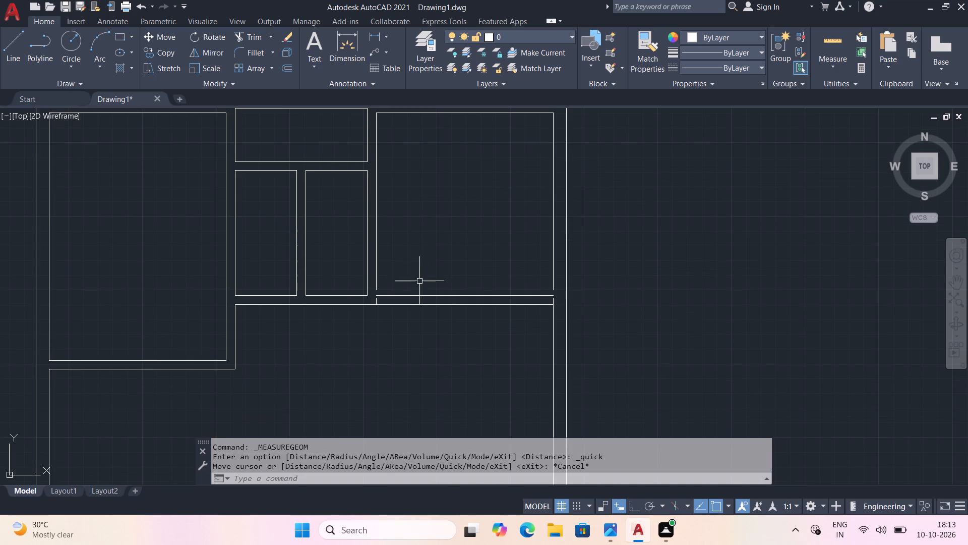
scroll(418, 297, up, 1)
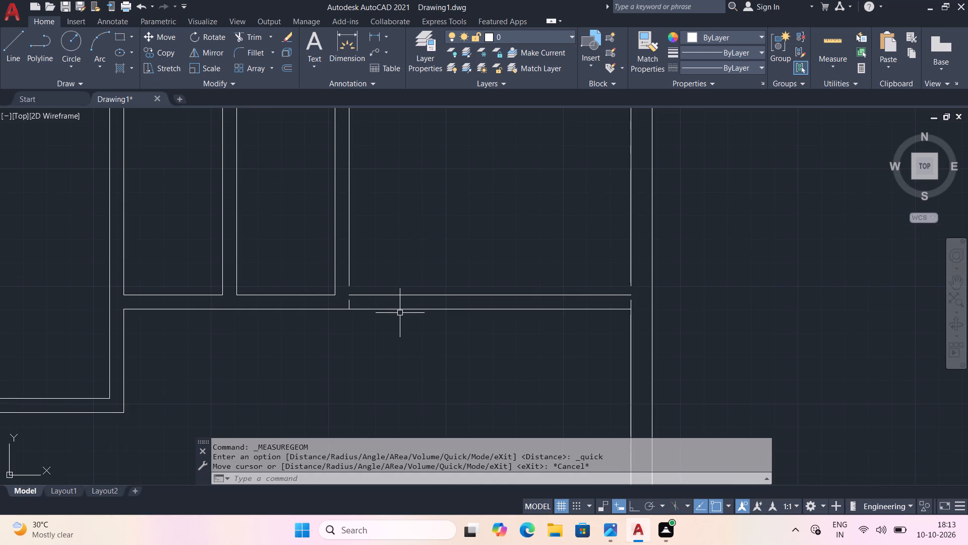
scroll(367, 320, up, 2)
middle_drag(367, 320, 367, 357)
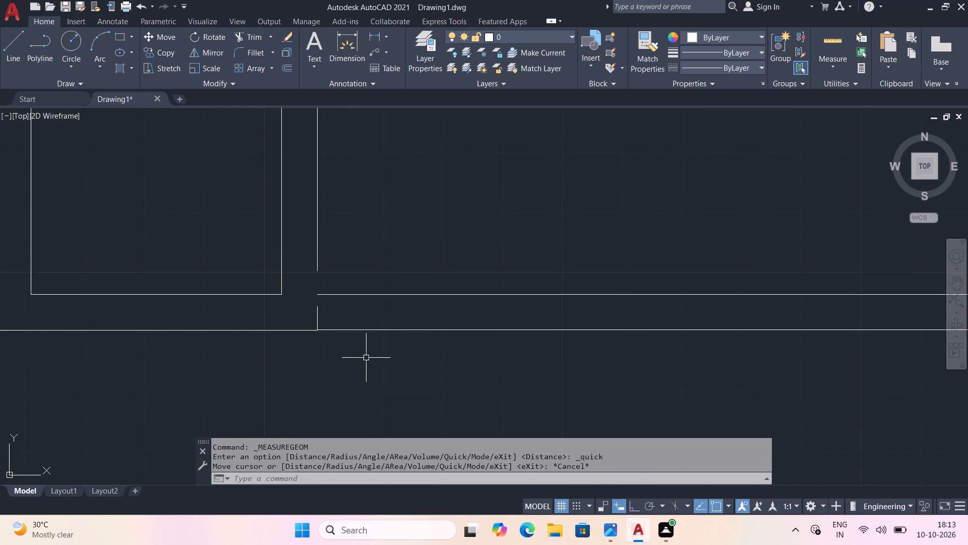
scroll(351, 339, up, 2)
scroll(296, 327, up, 6)
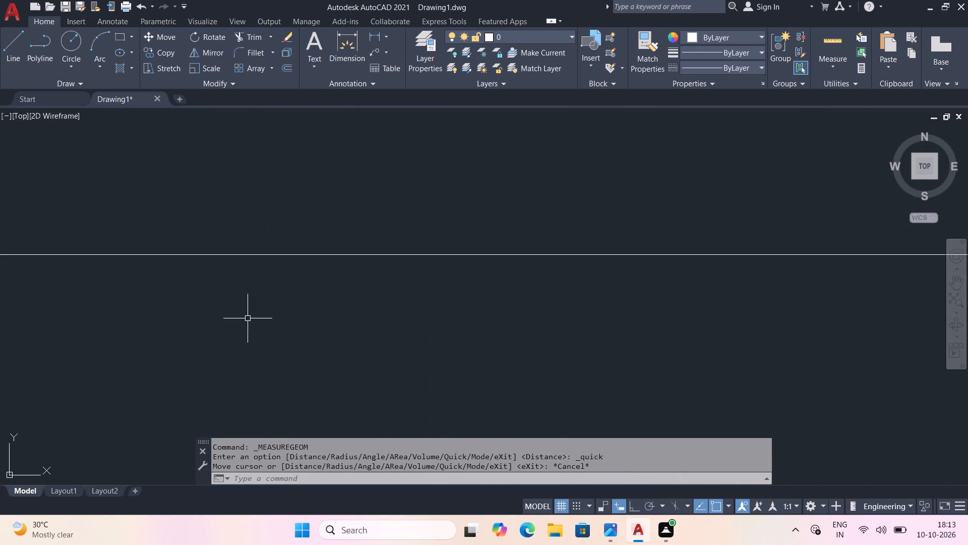
middle_drag(251, 322, 482, 409)
scroll(509, 403, down, 1)
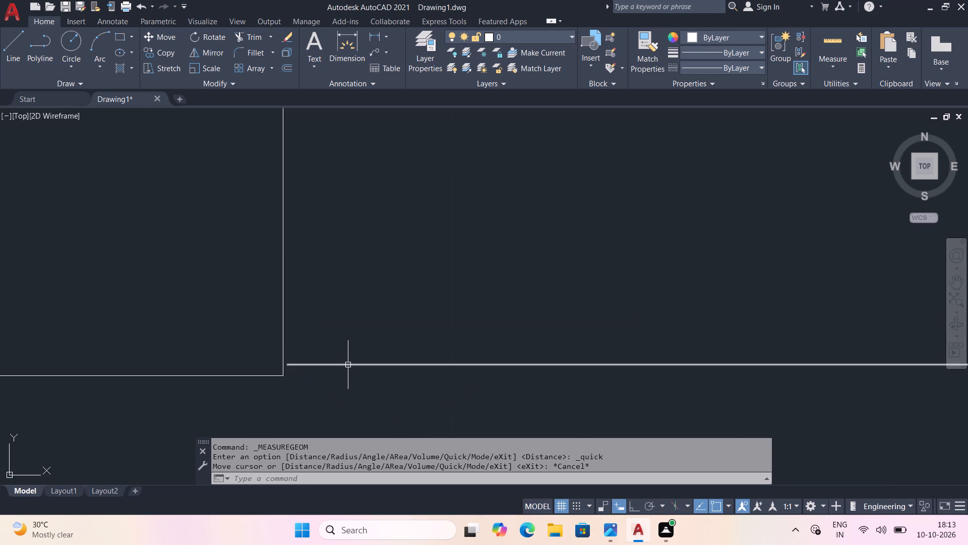
click(348, 365)
scroll(348, 369, down, 4)
scroll(442, 359, down, 2)
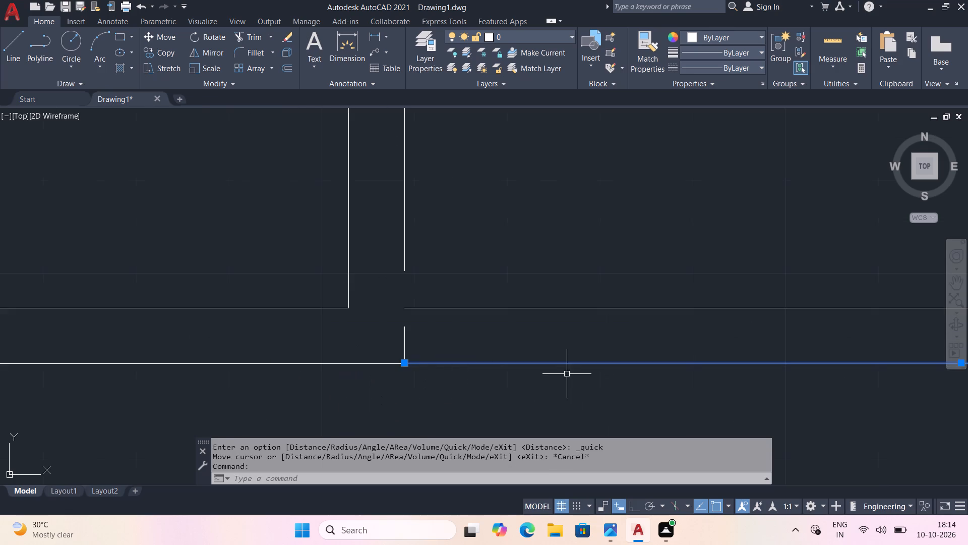
middle_drag(564, 375, 331, 366)
click(412, 291)
click(418, 300)
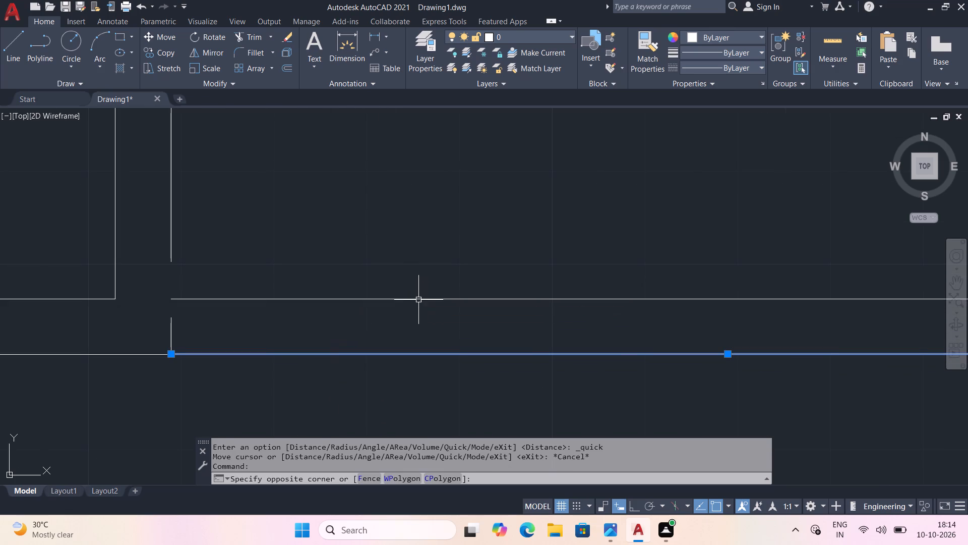
click(423, 294)
click(423, 303)
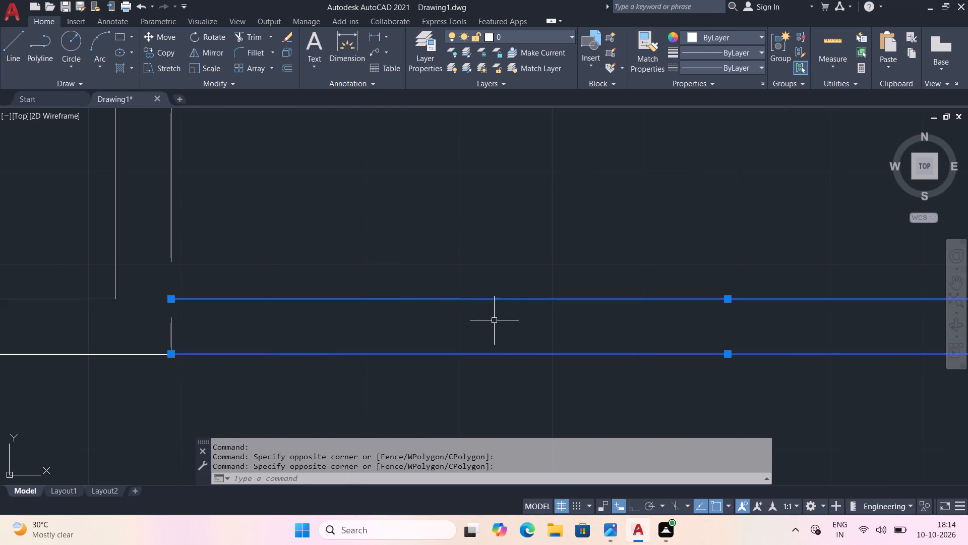
key(Delete)
Extend the two horizontal partition lines of the adjacent small room across to the right outer wall.
scroll(486, 321, down, 3)
middle_drag(465, 352, 407, 372)
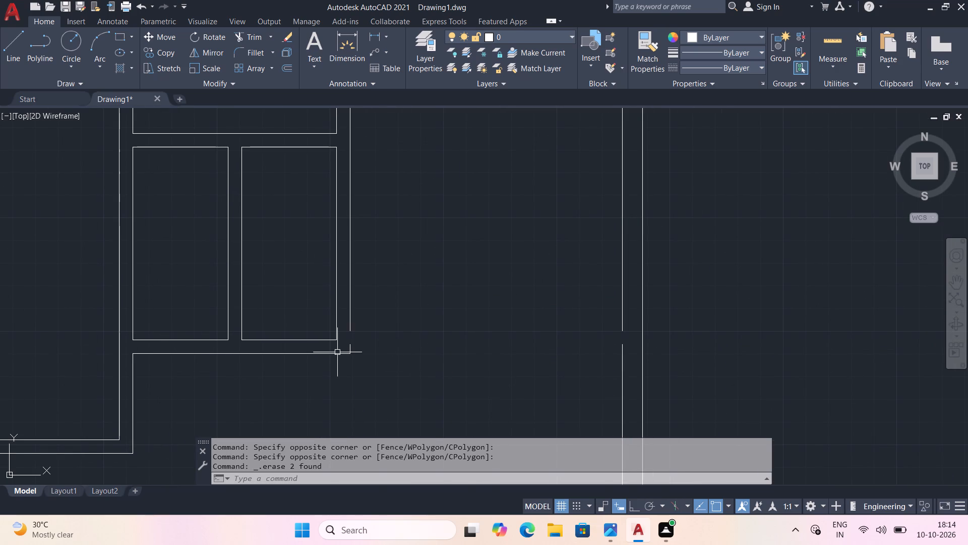
key(e)
key(x)
key(space)
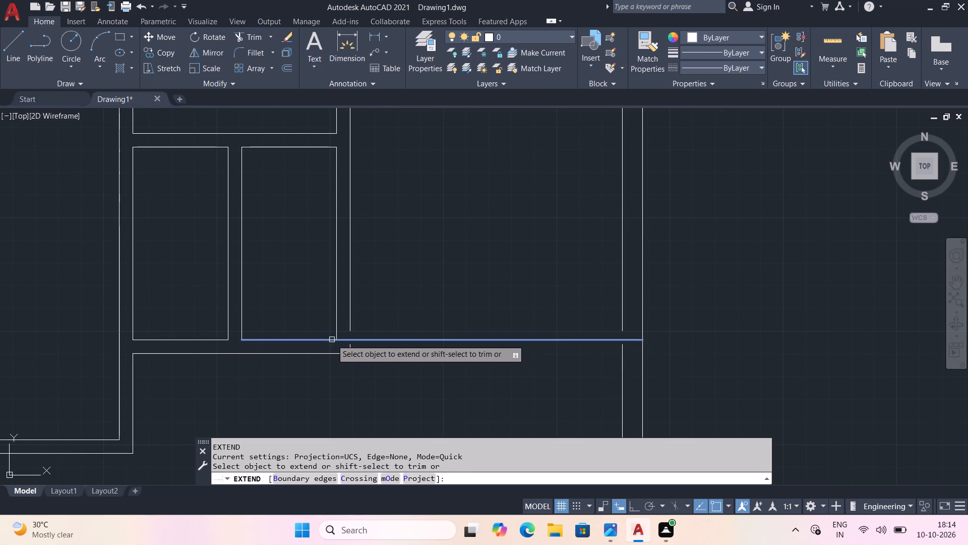
click(331, 340)
click(342, 355)
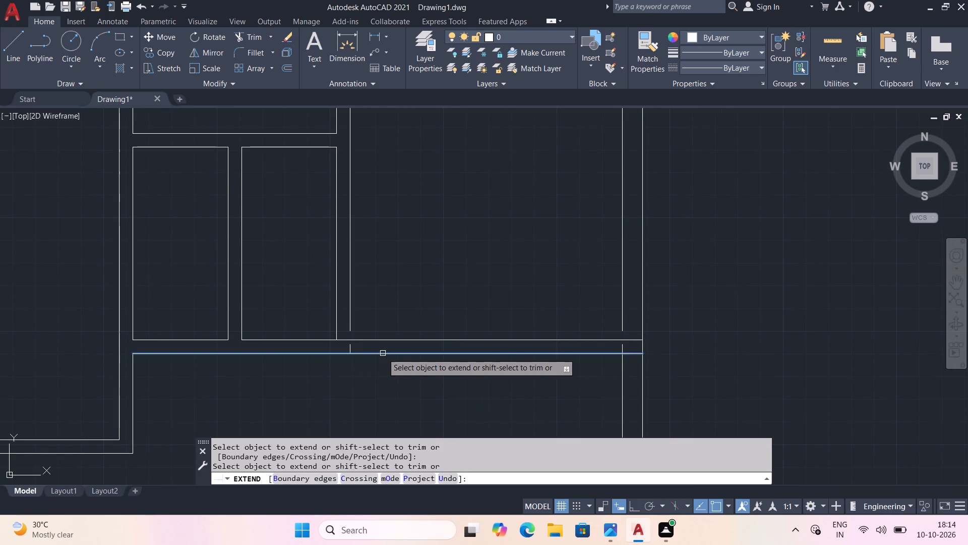
key(Escape)
Extend the second vertical wall's right line and the right outer wall's inner line to close the gaps at the extended partition.
scroll(506, 324, up, 1)
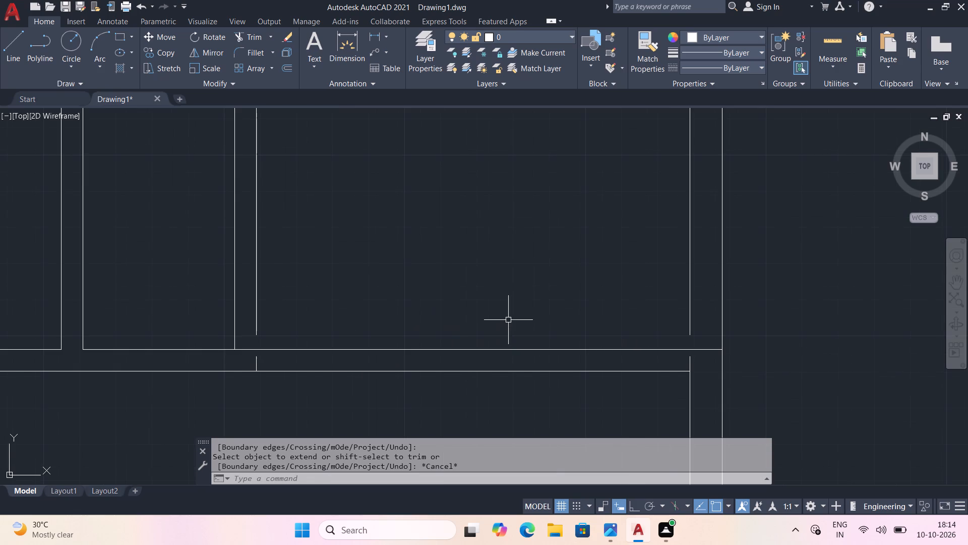
middle_drag(465, 321, 432, 321)
text(ex)
key(space)
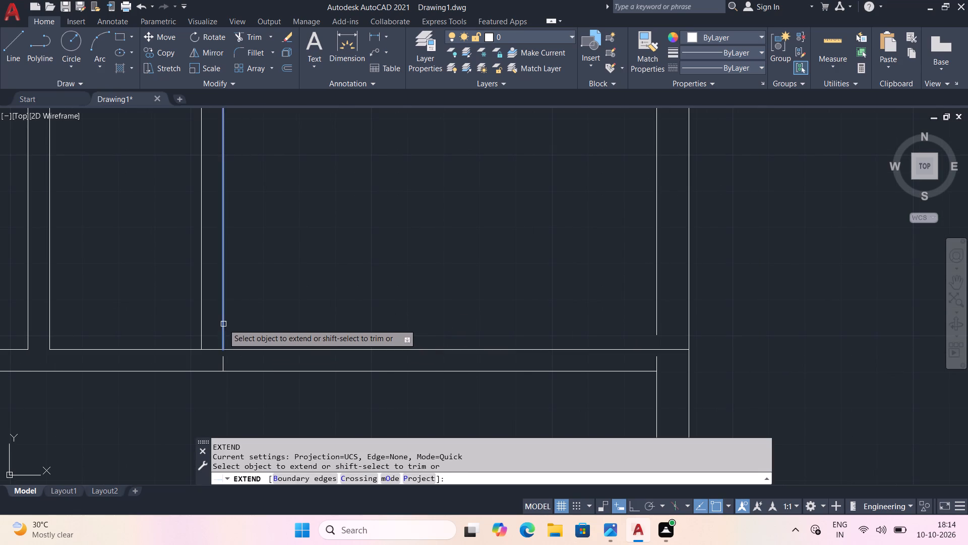
click(223, 324)
click(224, 344)
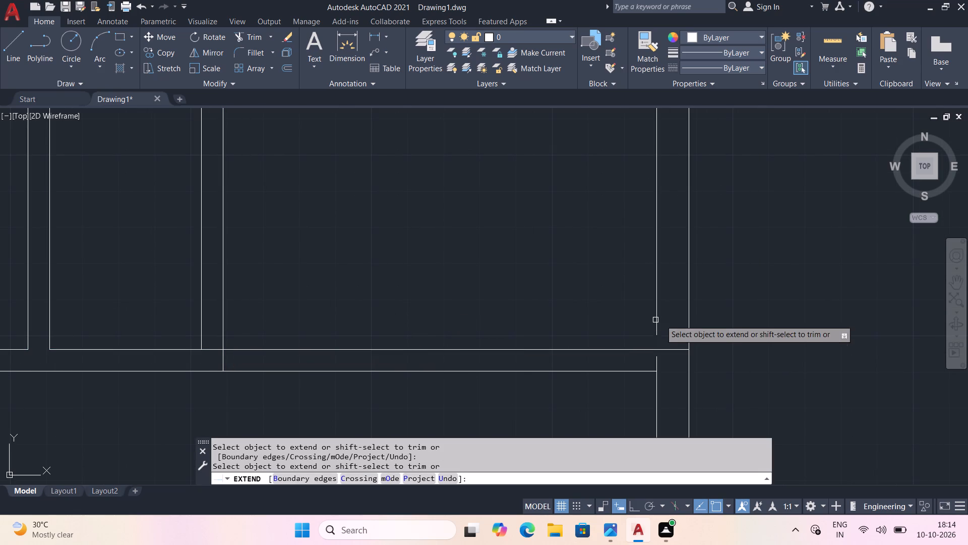
click(653, 326)
click(656, 323)
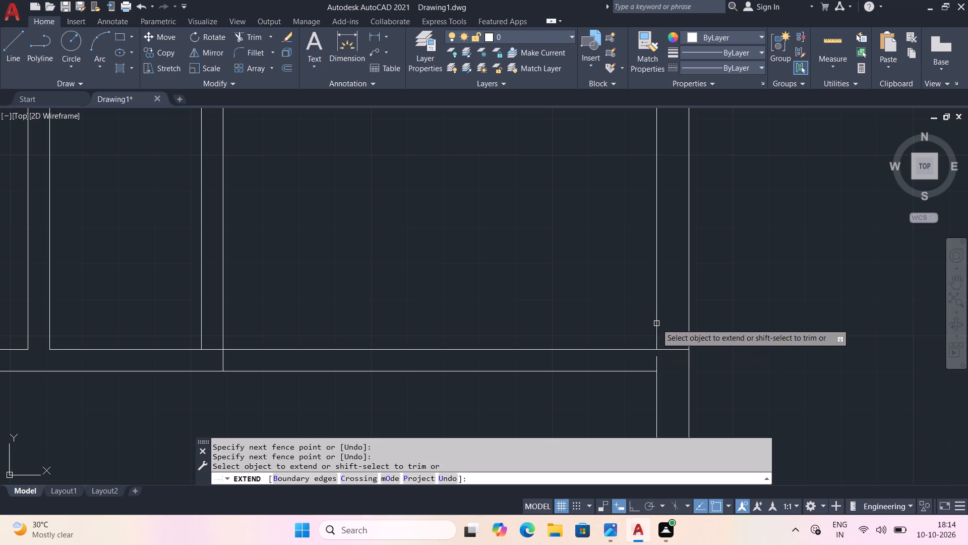
click(655, 361)
key(Escape)
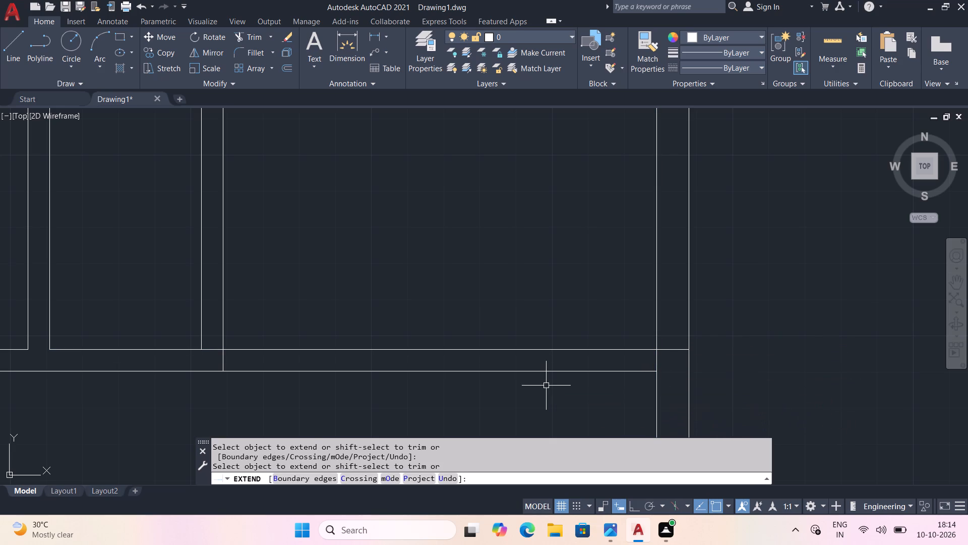
Trim the overlapping line segments where the extended partition meets the second vertical wall and the right outer wall.
key(t)
key(r)
key(space)
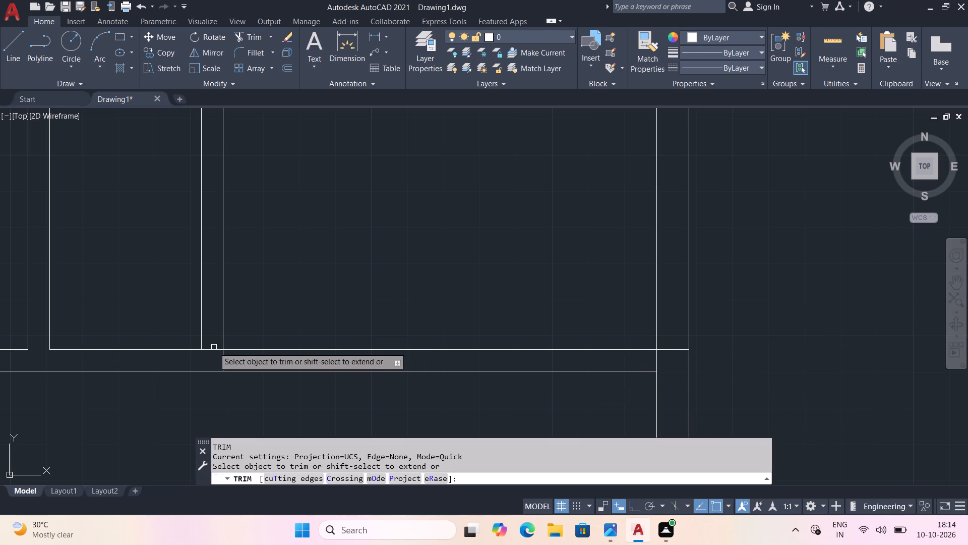
click(213, 350)
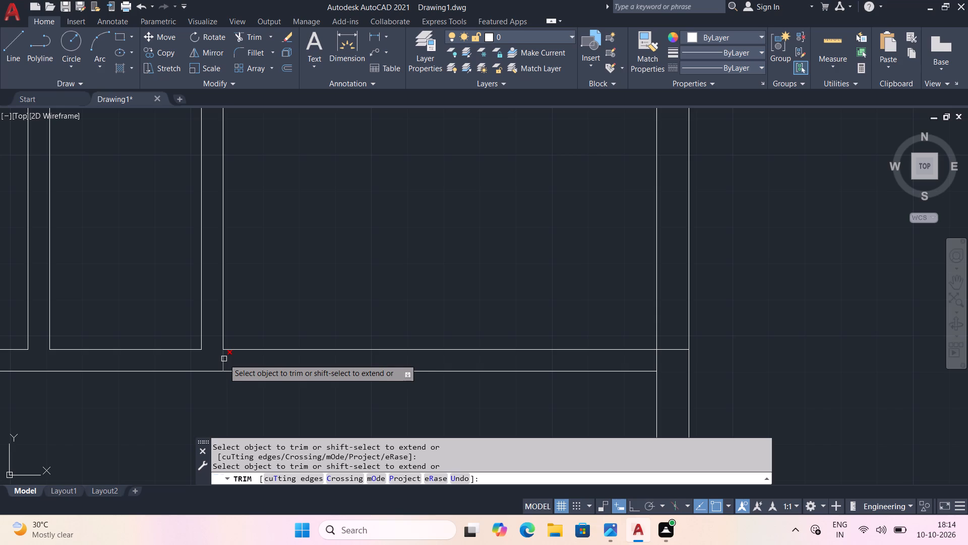
click(224, 359)
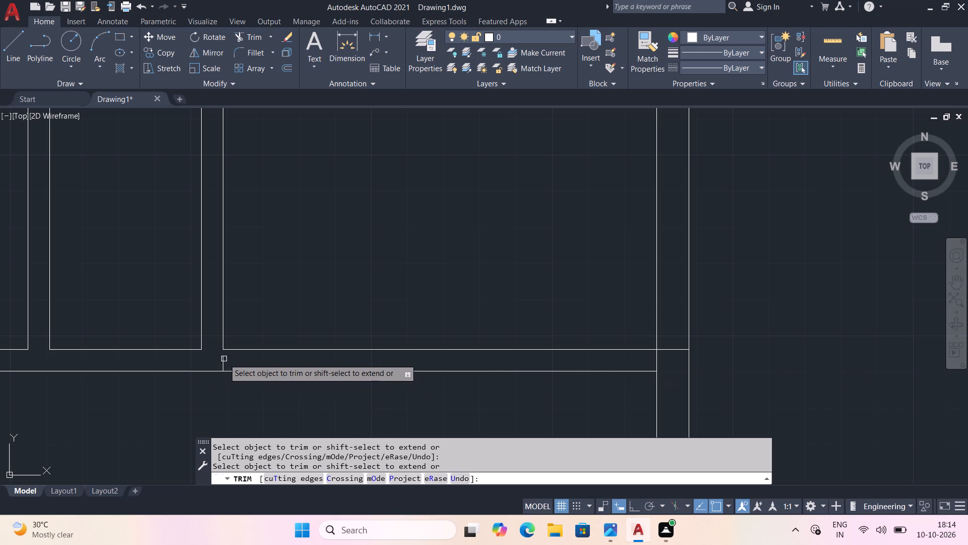
click(224, 359)
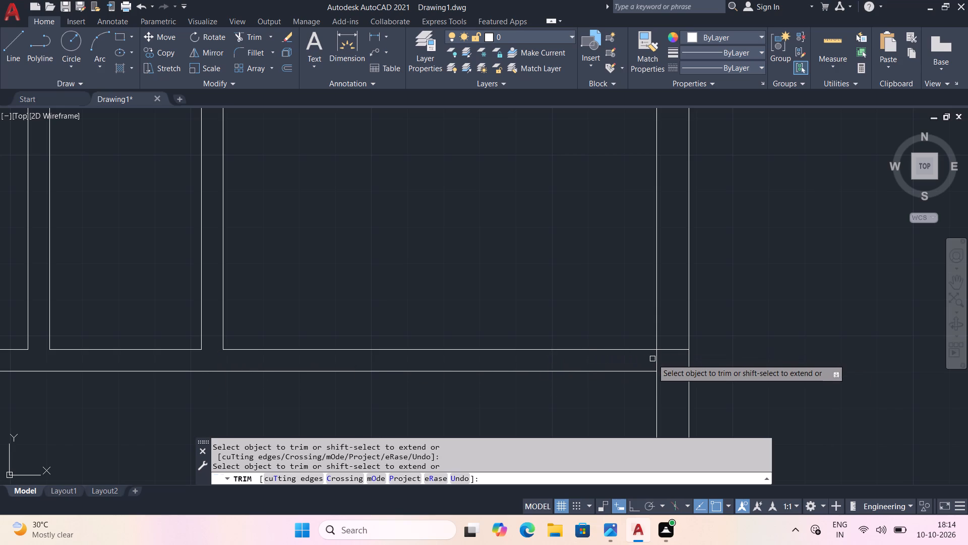
click(652, 359)
click(657, 359)
click(667, 351)
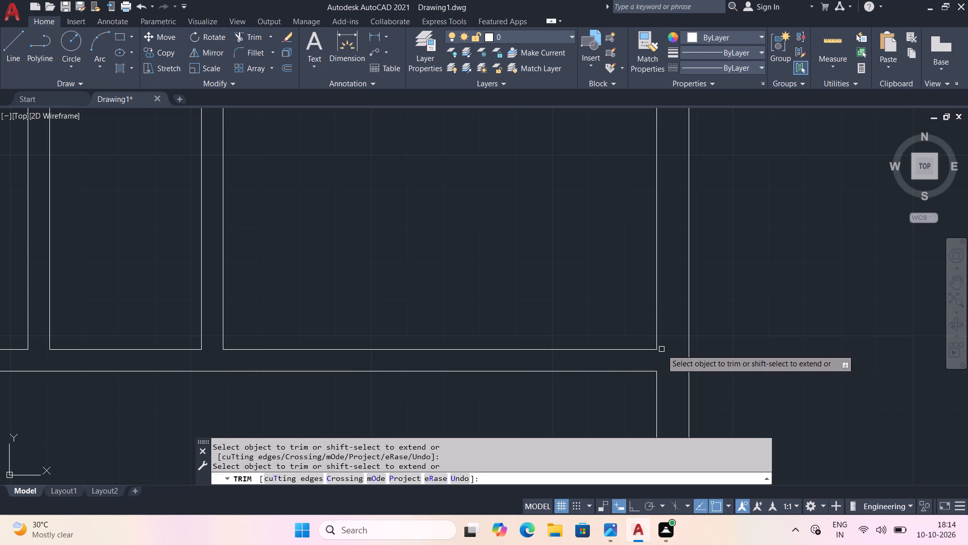
Measure the clear width and depth of the right-hand top room.
click(827, 37)
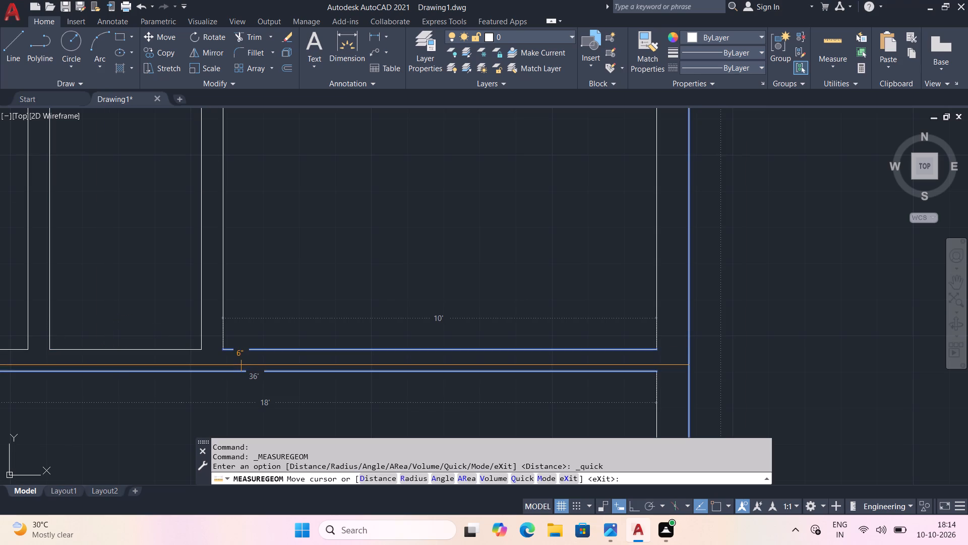
middle_drag(396, 263, 380, 403)
scroll(380, 394, down, 1)
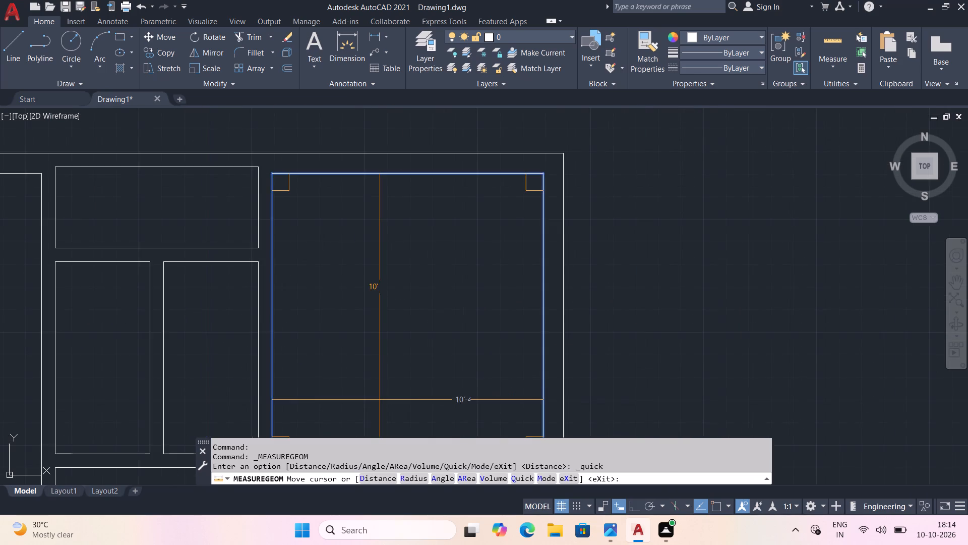
scroll(380, 400, down, 1)
key(Escape)
Trim the overlapping lines at the outer wall's bottom-left corner and the two leftover partition stubs inside the bottom wall.
middle_drag(383, 394, 373, 232)
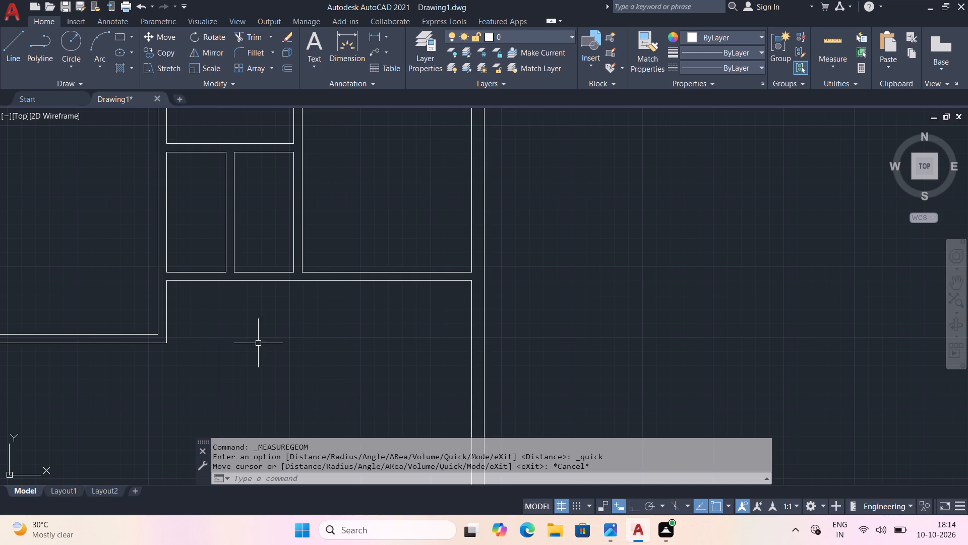
middle_drag(288, 397, 308, 398)
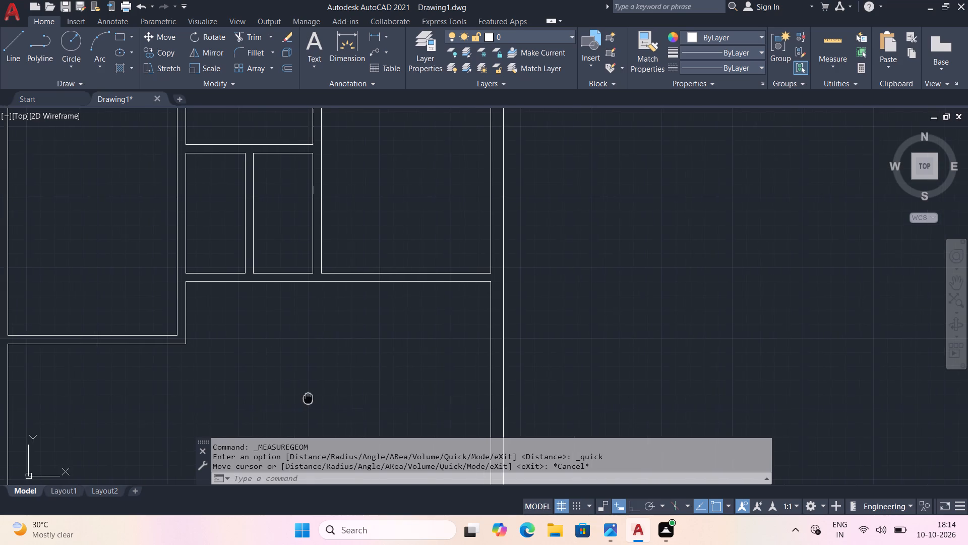
middle_drag(308, 398, 309, 398)
middle_drag(227, 353, 602, 270)
middle_drag(488, 333, 485, 288)
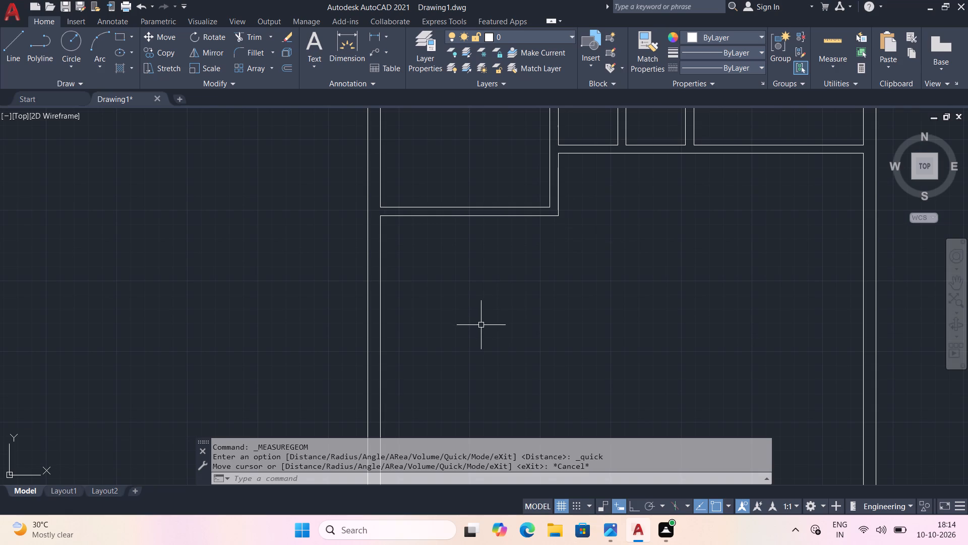
middle_drag(488, 349, 470, 213)
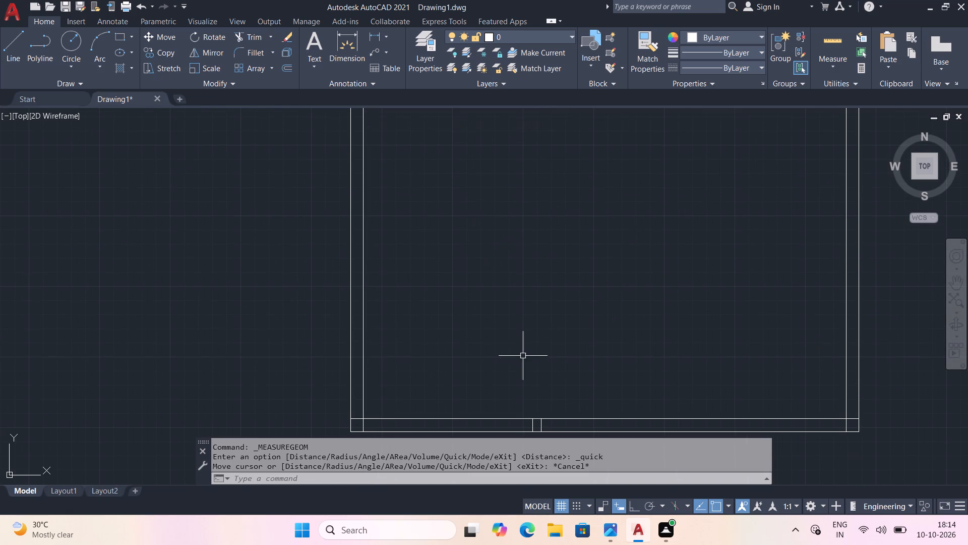
middle_drag(538, 390, 523, 347)
key(t)
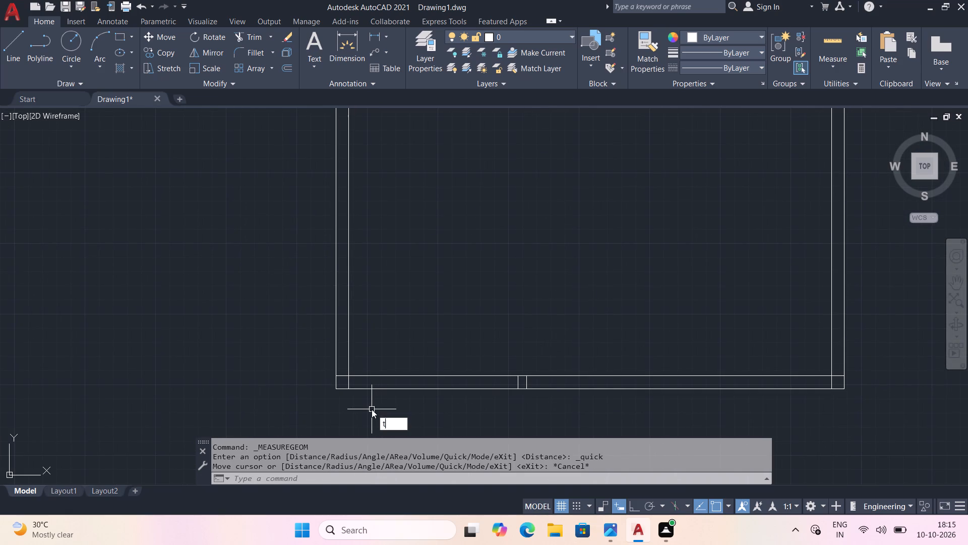
key(r)
key(space)
scroll(339, 381, up, 2)
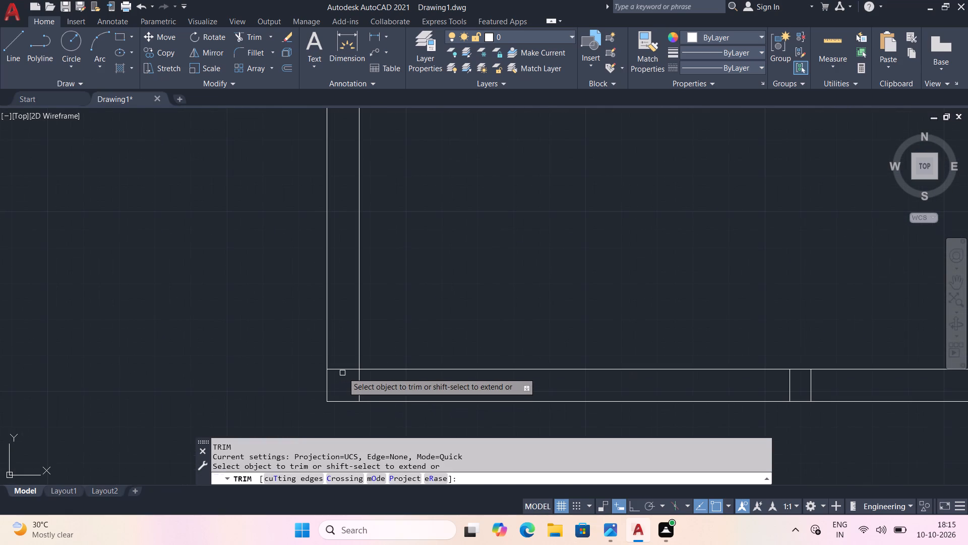
click(343, 370)
click(357, 381)
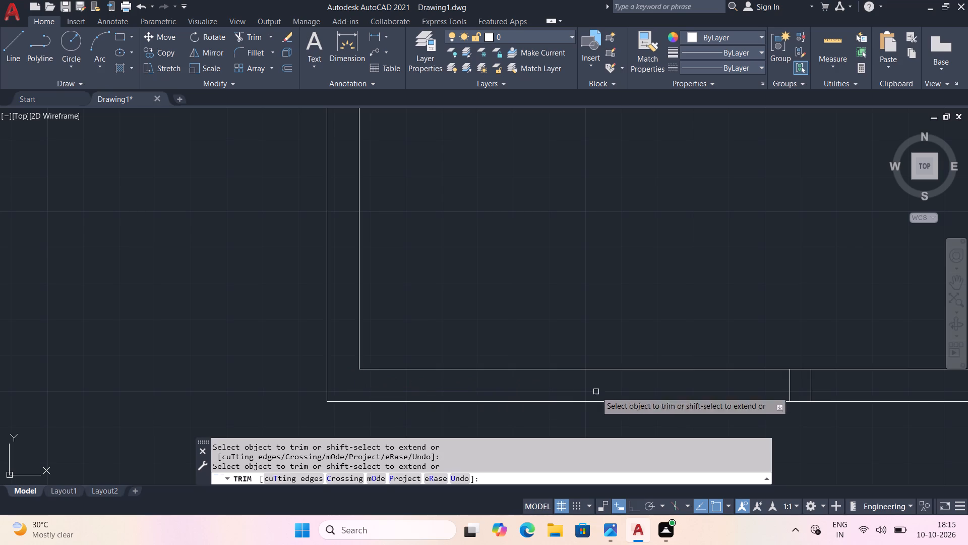
drag(811, 391, 772, 391)
click(791, 391)
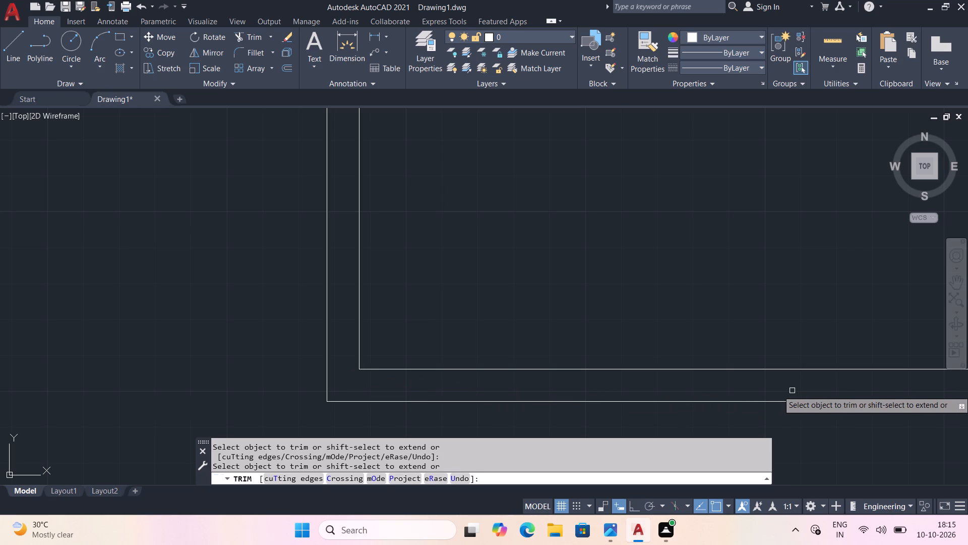
Trim the overlapping inner lines at the outer wall's bottom-right corner.
scroll(811, 391, down, 1)
middle_drag(814, 424, 181, 444)
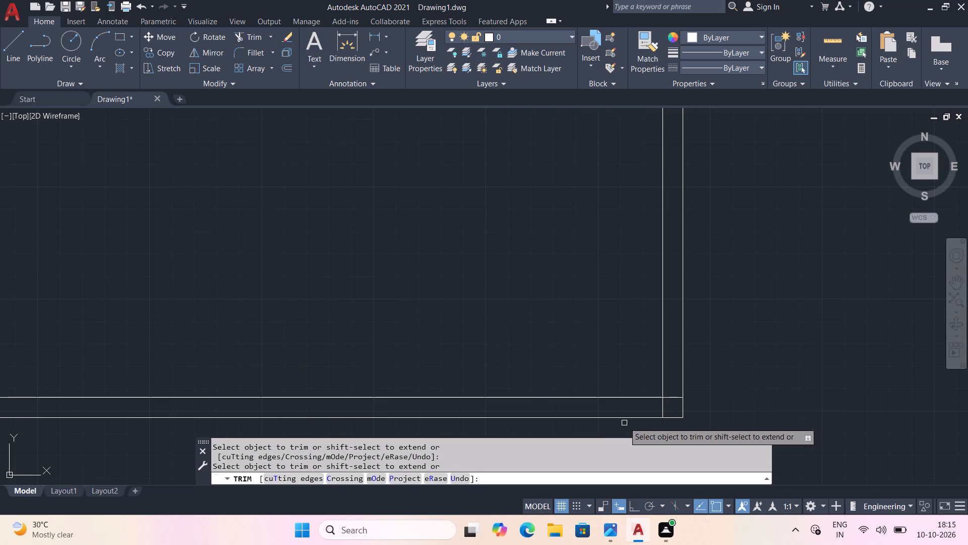
click(660, 410)
click(671, 397)
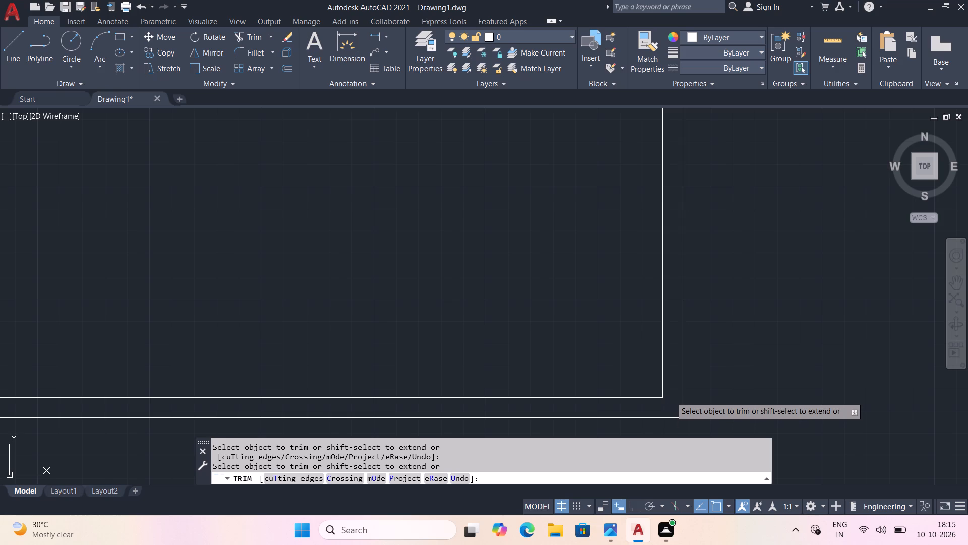
key(Escape)
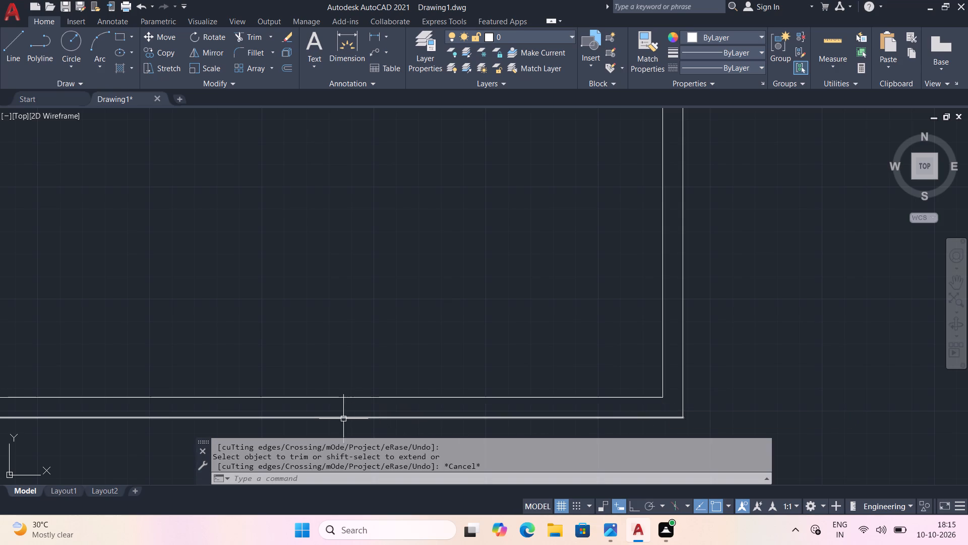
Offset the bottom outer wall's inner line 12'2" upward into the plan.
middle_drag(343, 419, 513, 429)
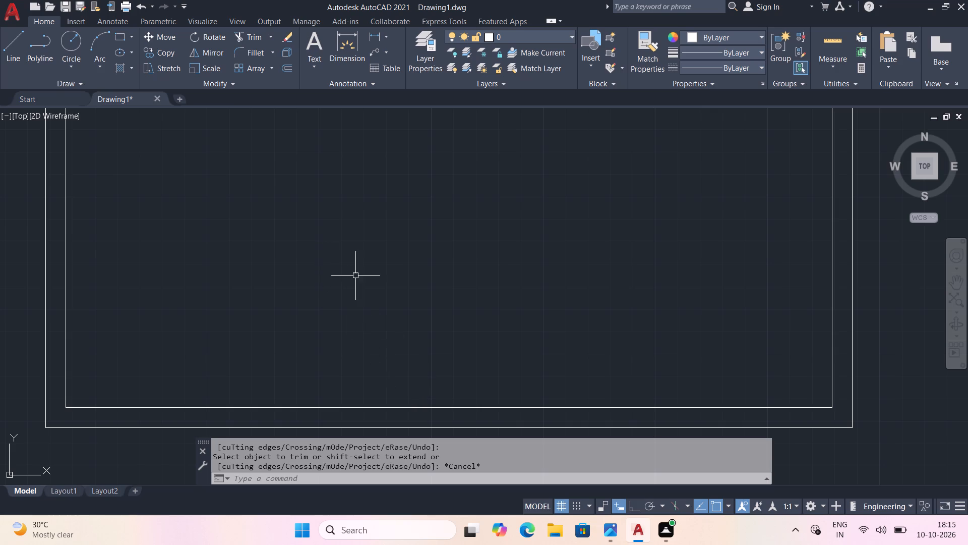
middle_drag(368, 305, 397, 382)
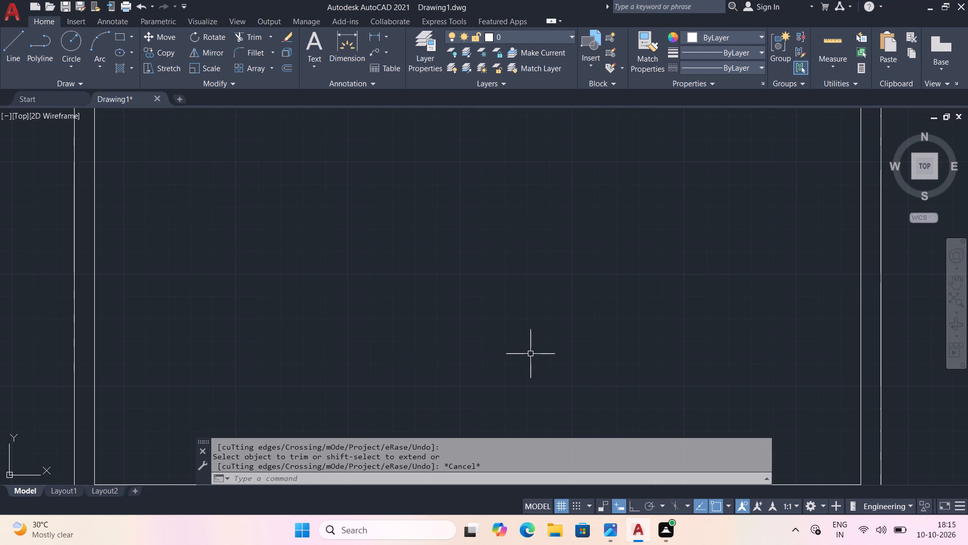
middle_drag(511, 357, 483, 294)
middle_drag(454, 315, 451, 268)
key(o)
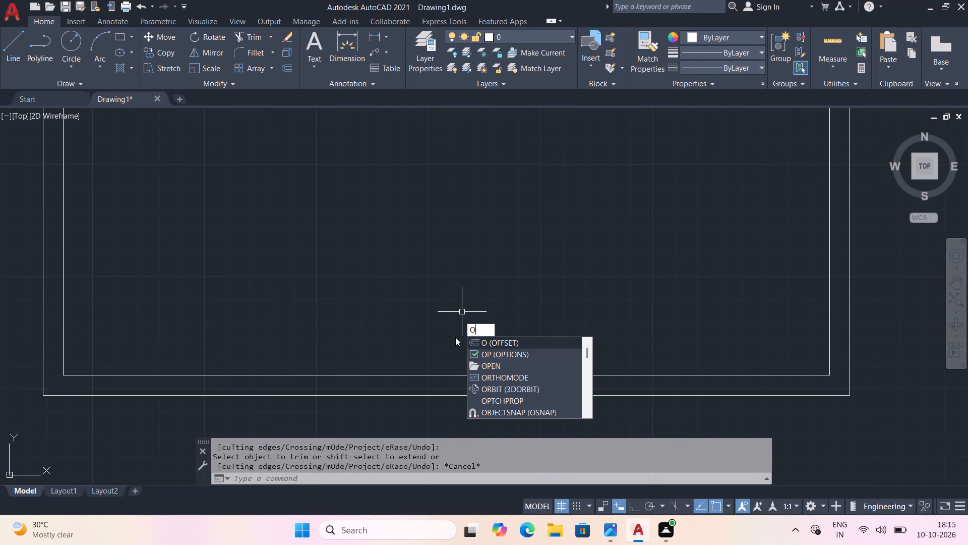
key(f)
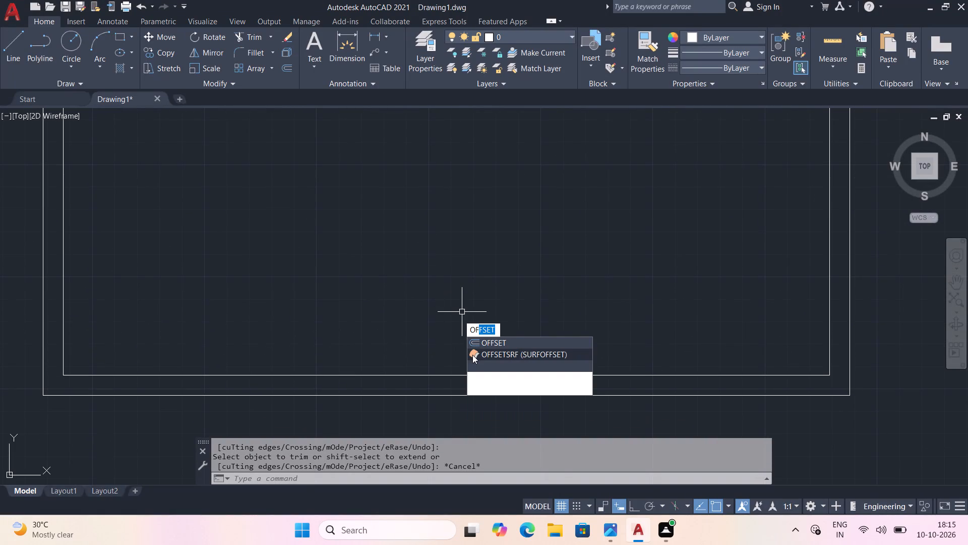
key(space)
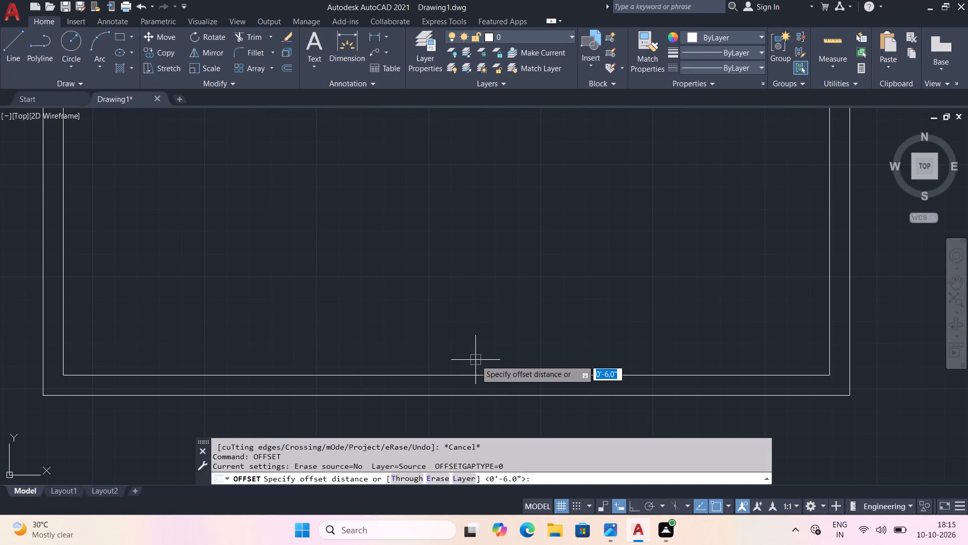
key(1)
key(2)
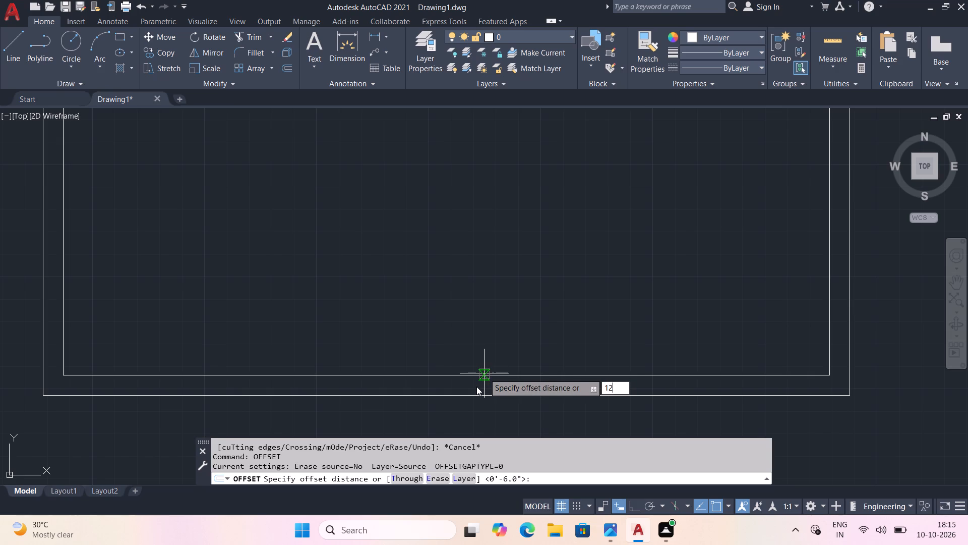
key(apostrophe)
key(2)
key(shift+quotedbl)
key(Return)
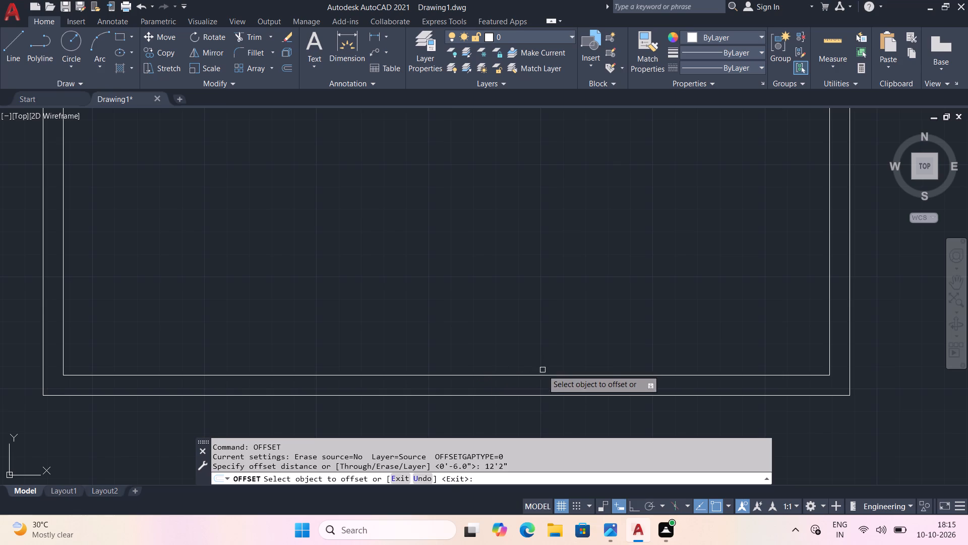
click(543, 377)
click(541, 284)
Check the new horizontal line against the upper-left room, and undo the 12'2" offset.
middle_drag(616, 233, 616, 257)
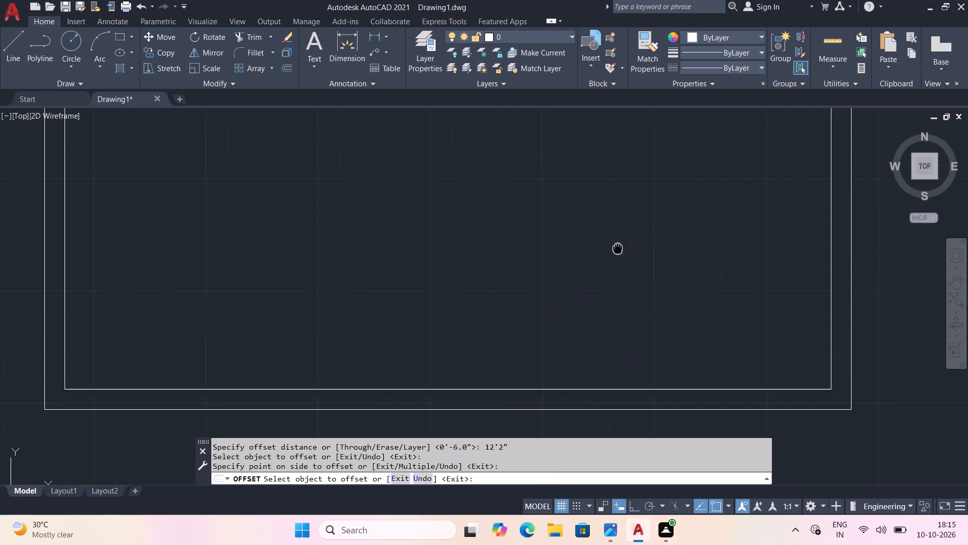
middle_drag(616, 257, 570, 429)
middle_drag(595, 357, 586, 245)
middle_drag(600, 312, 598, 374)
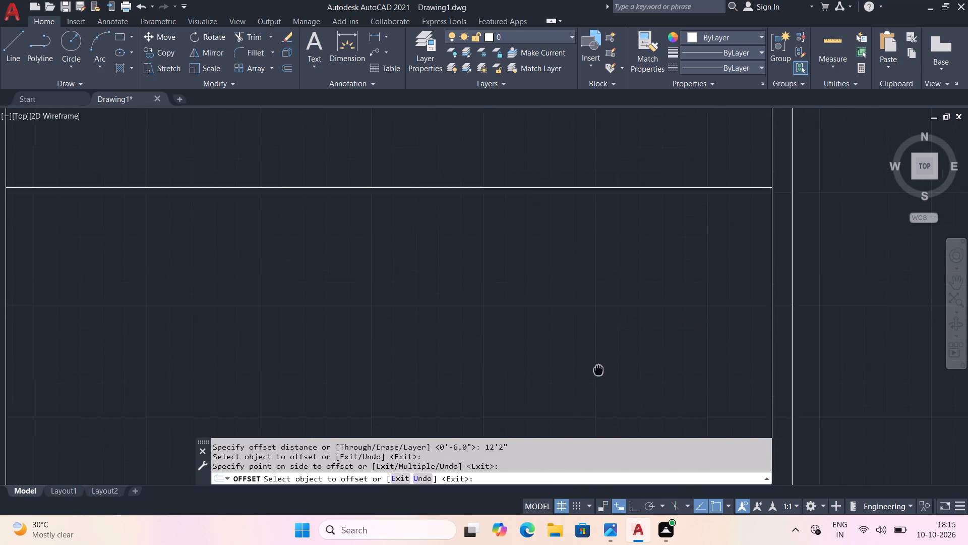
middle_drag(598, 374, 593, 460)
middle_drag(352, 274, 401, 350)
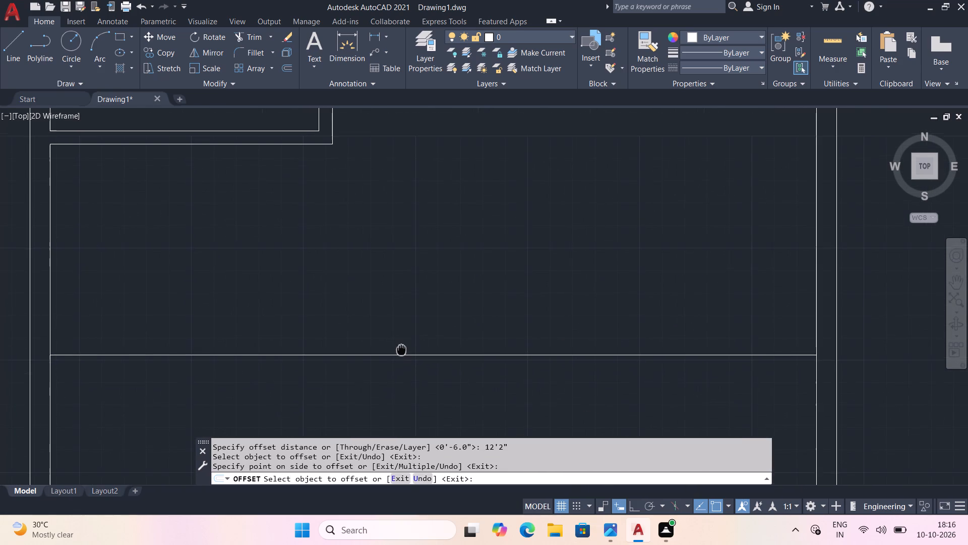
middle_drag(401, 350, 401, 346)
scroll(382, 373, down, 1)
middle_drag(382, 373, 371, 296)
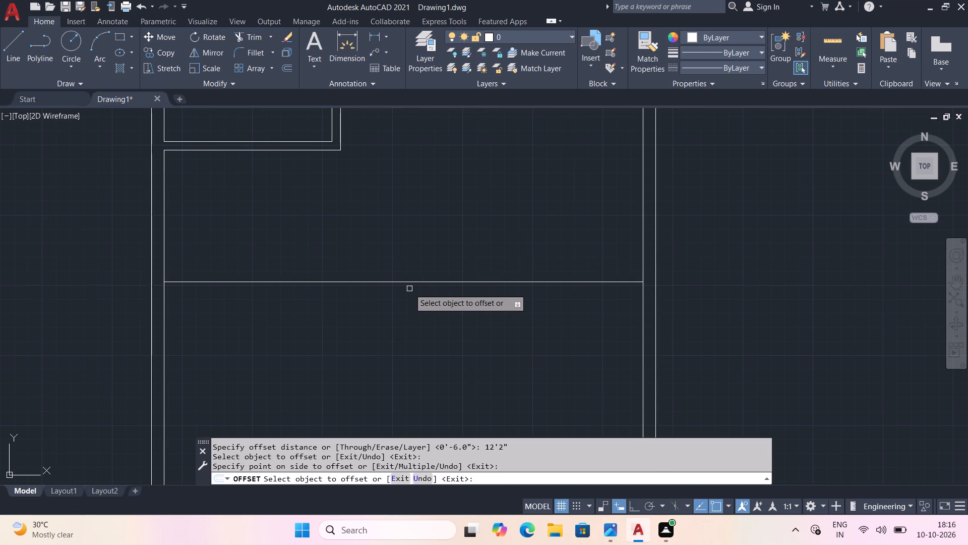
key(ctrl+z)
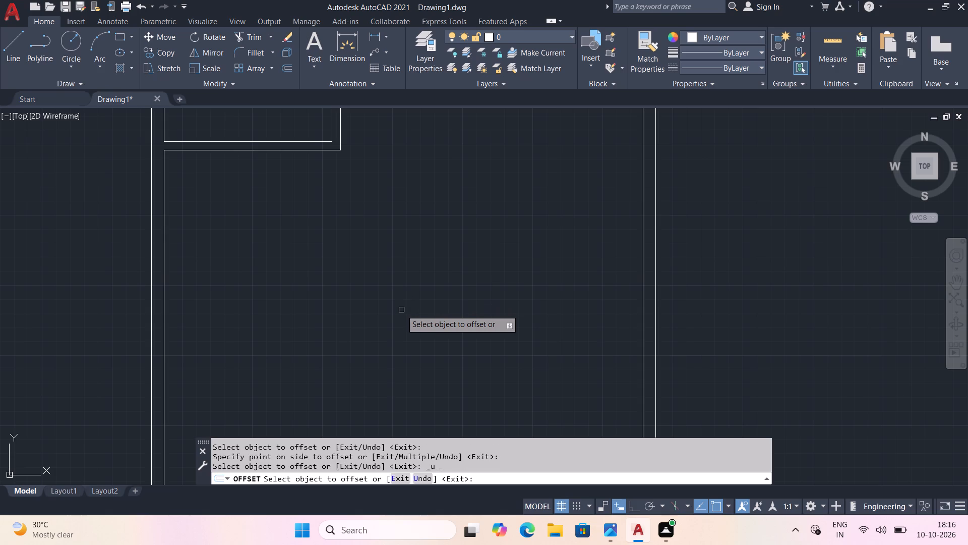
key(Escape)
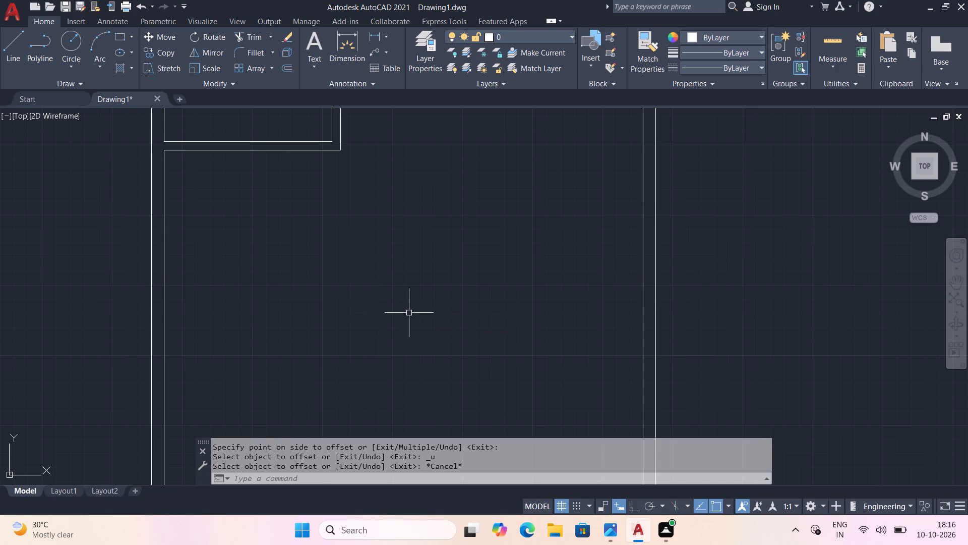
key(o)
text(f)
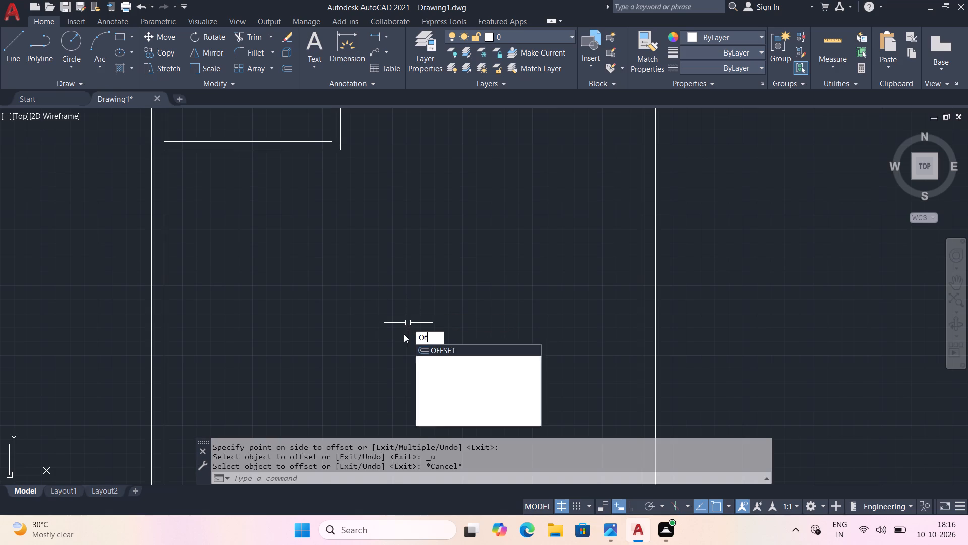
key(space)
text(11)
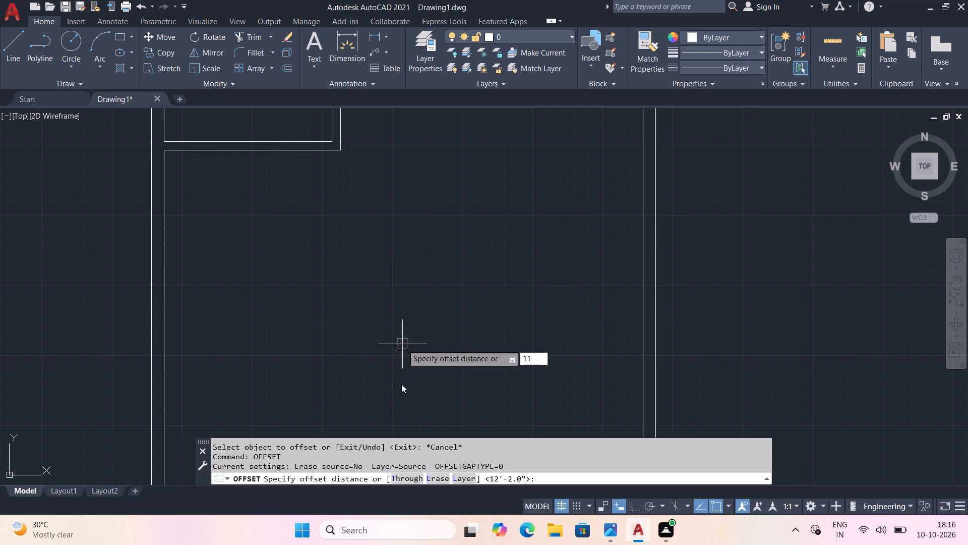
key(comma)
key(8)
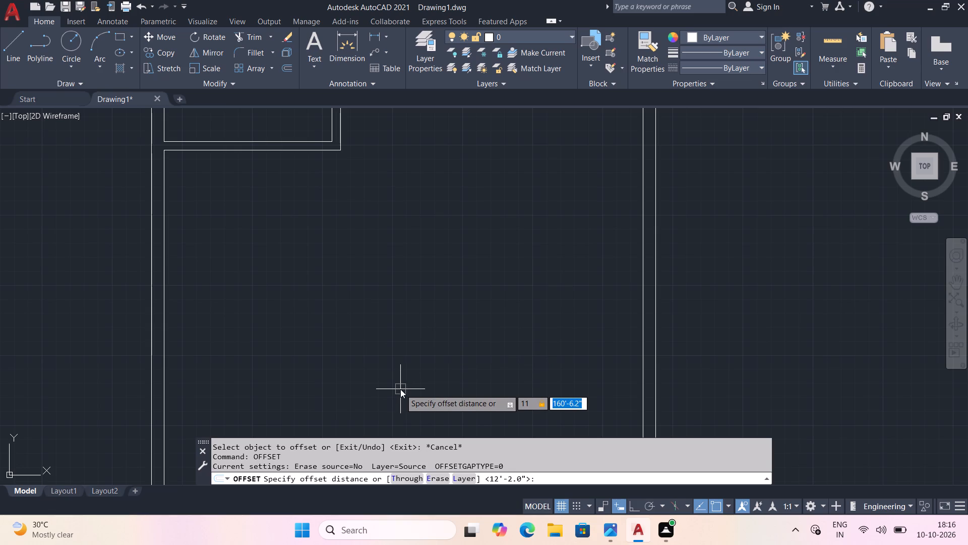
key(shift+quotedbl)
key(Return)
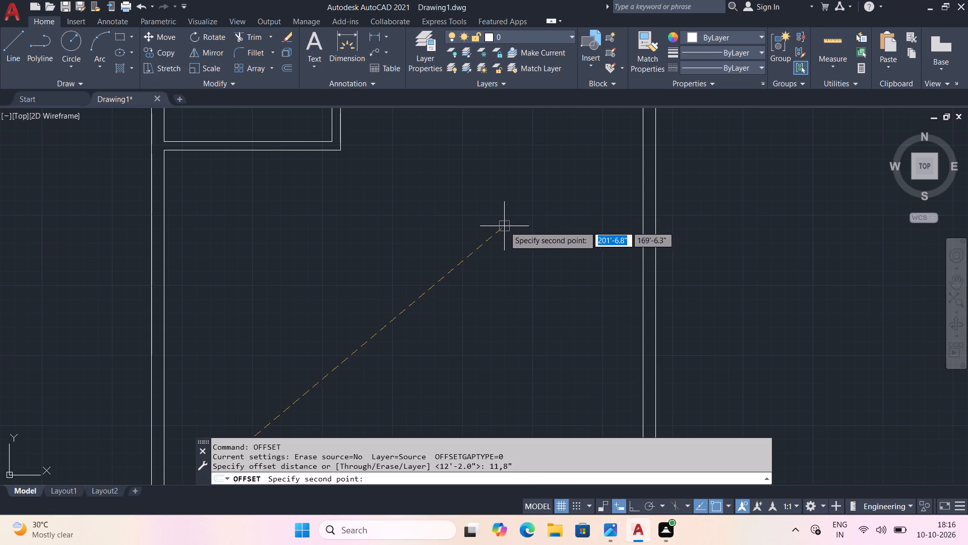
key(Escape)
Offset the lower line of the partition beneath the two narrow rooms and upper-right room 11'8" downward.
key(o)
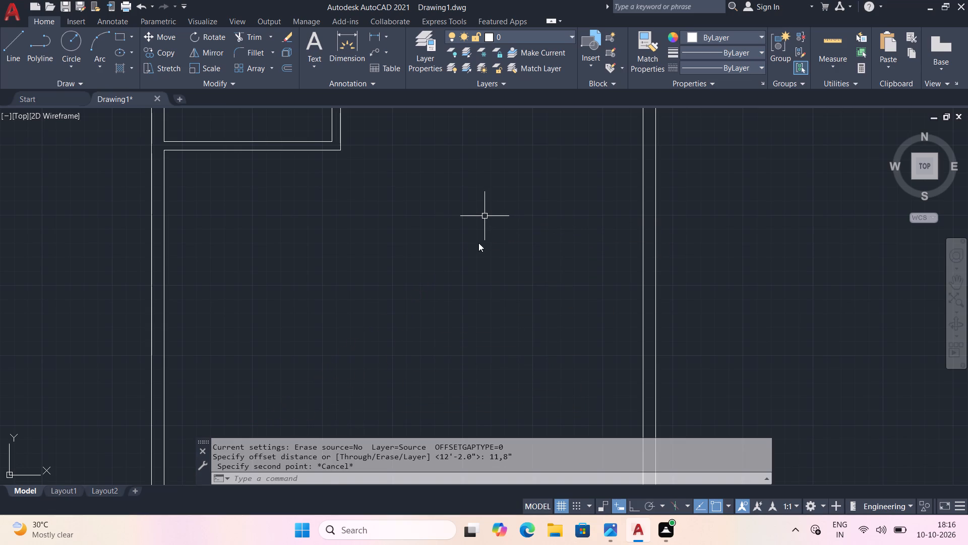
key(f)
key(space)
key(1)
key(1)
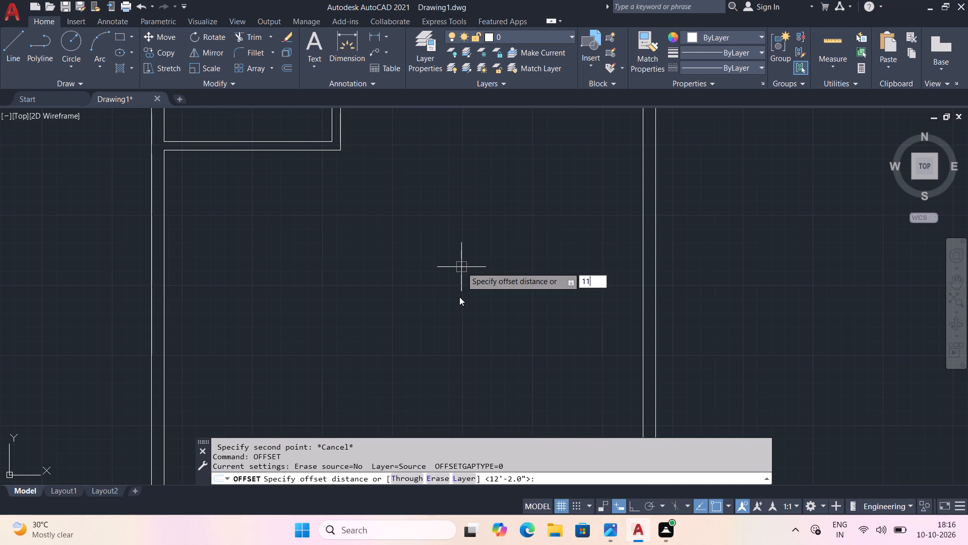
key(apostrophe)
key(8)
key(shift+quotedbl)
key(Return)
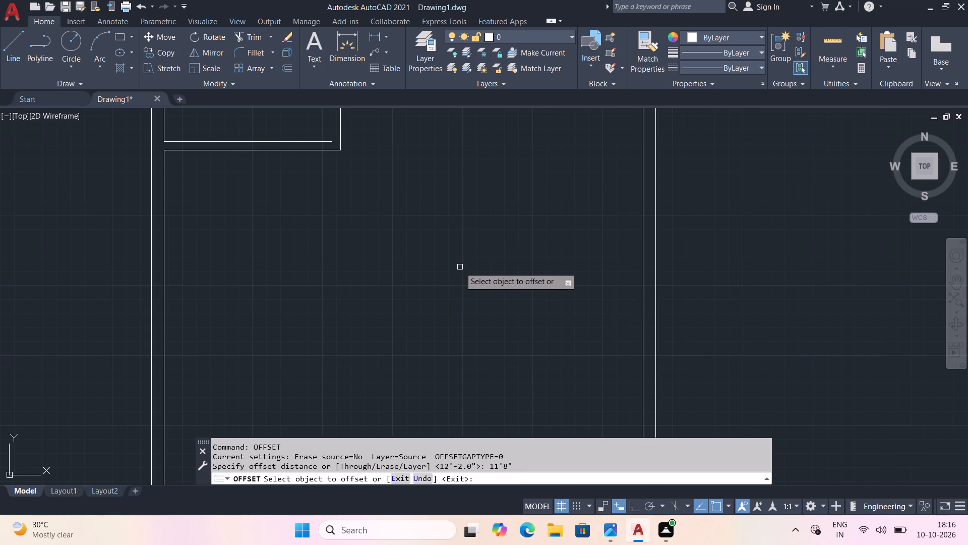
middle_drag(506, 157, 488, 278)
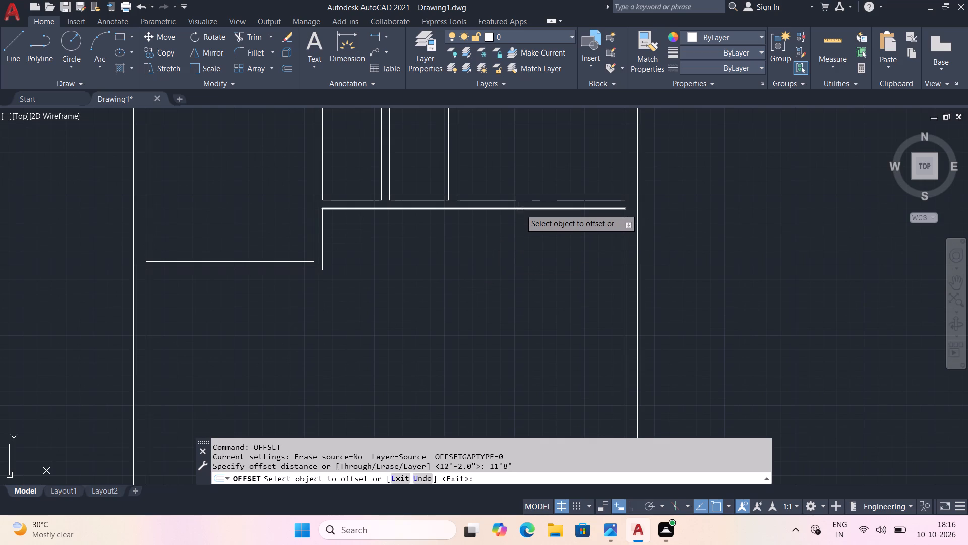
click(520, 209)
middle_click(511, 334)
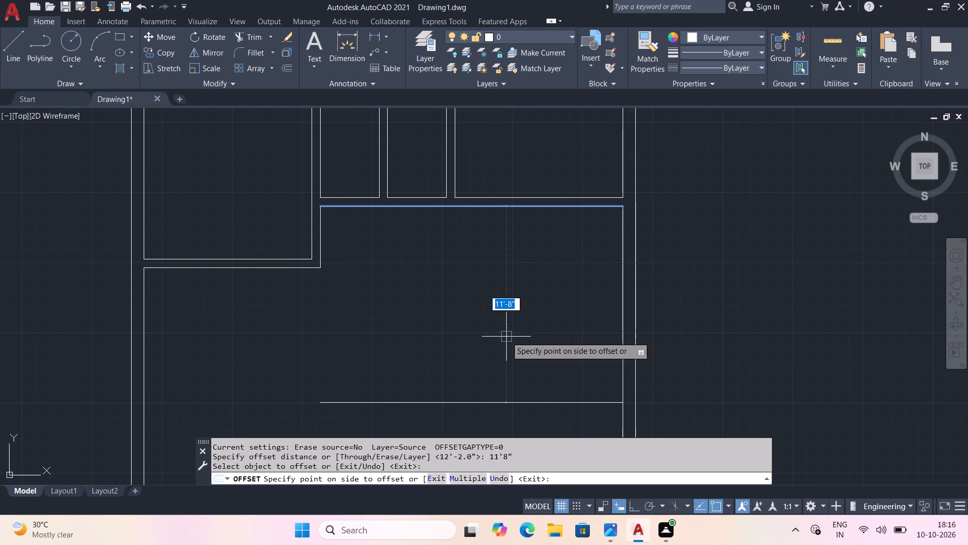
click(503, 371)
middle_drag(506, 389, 521, 291)
key(space)
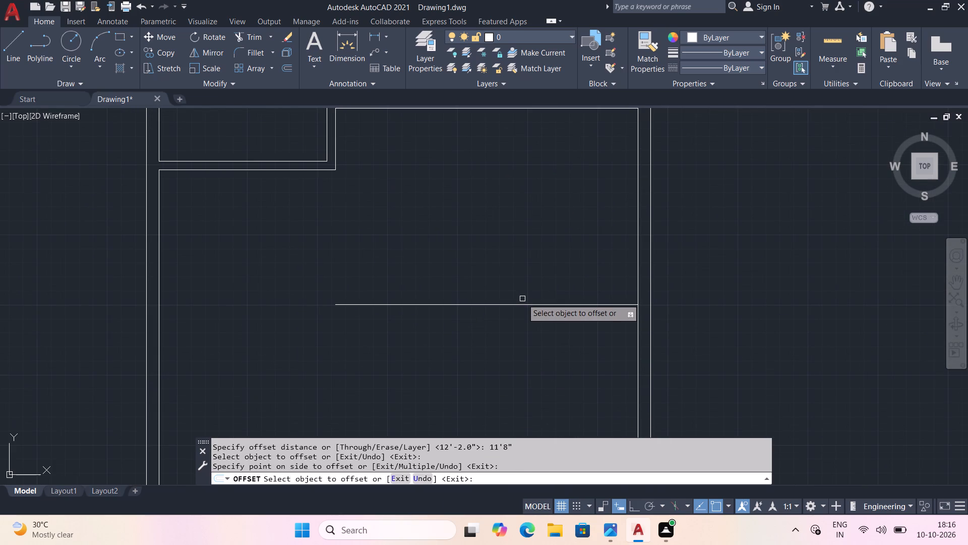
Offset the new horizontal line 6" downward to form the partition wall's second face.
key(space)
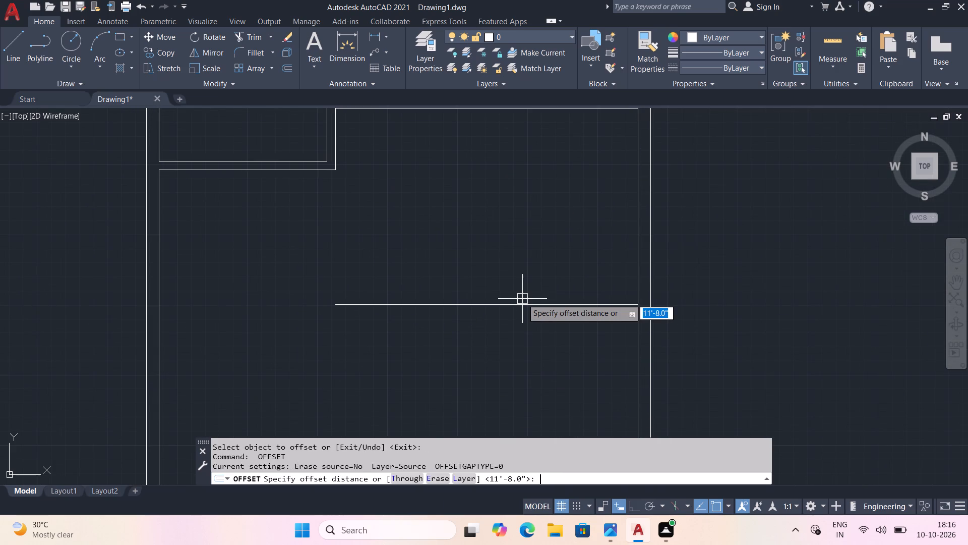
key(6)
key(shift+quotedbl)
key(Return)
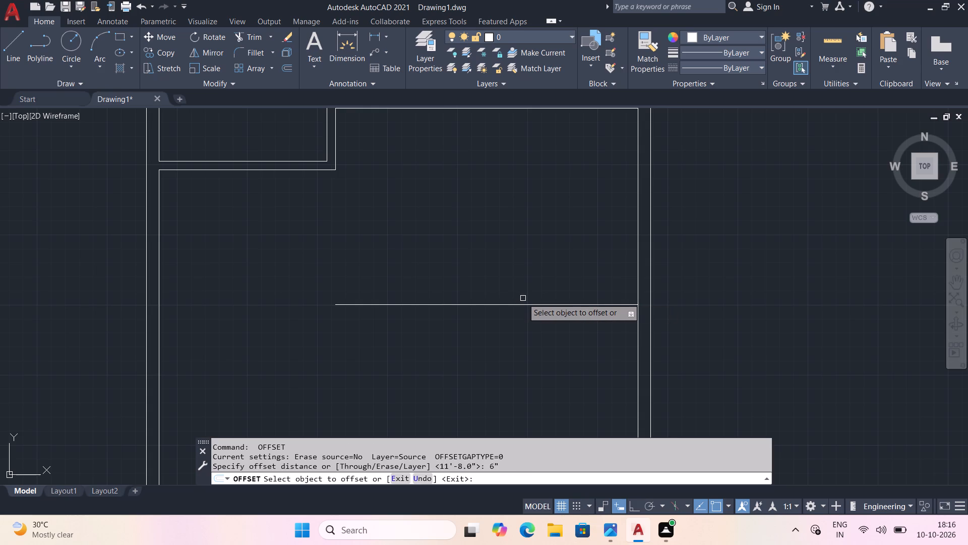
click(524, 304)
click(520, 339)
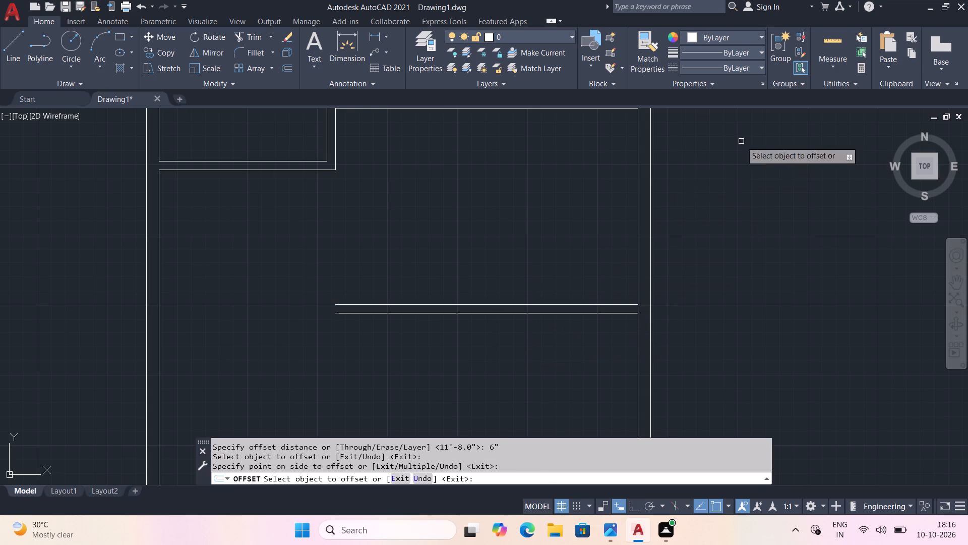
Measure the clear spaces above and below the new 6" partition, down to the bottom outer wall.
click(829, 42)
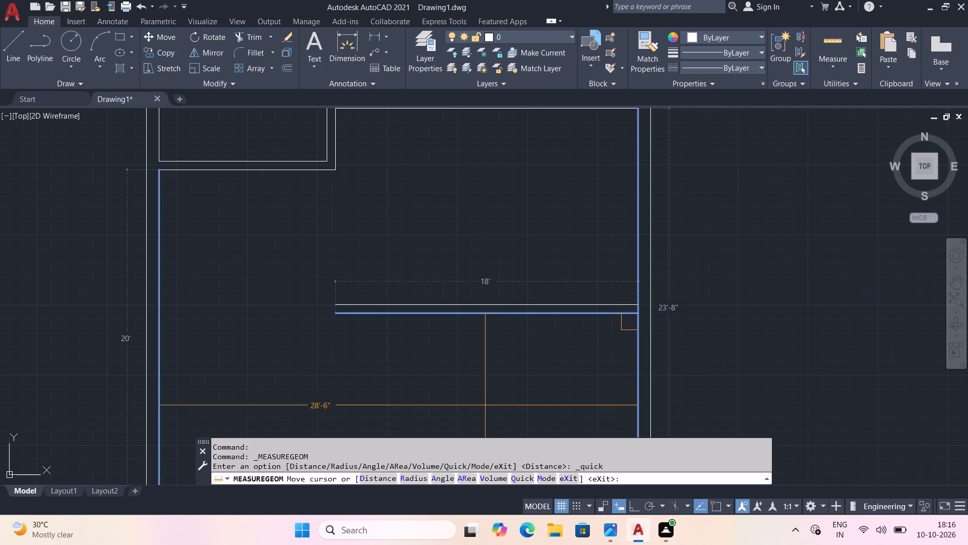
middle_drag(522, 394, 505, 169)
middle_drag(509, 224, 481, 390)
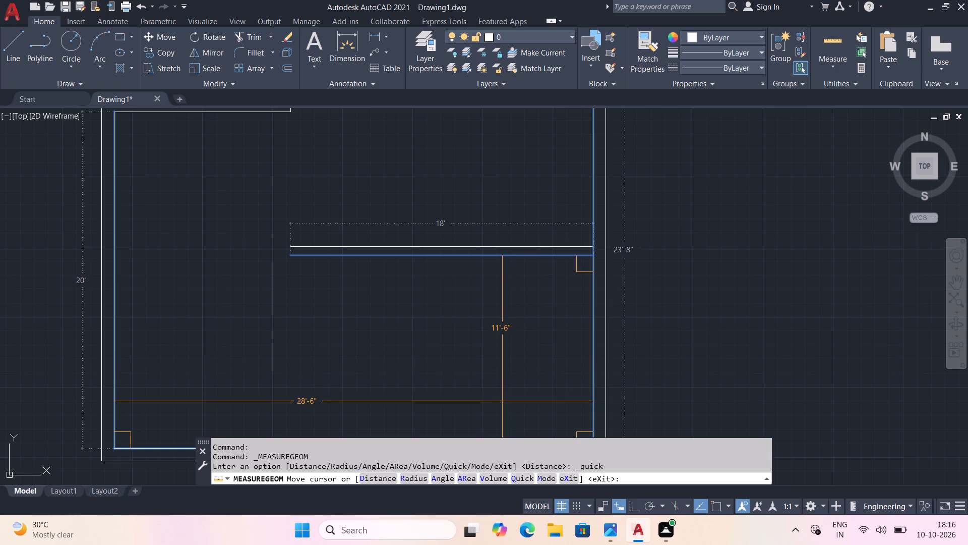
middle_drag(497, 352, 475, 458)
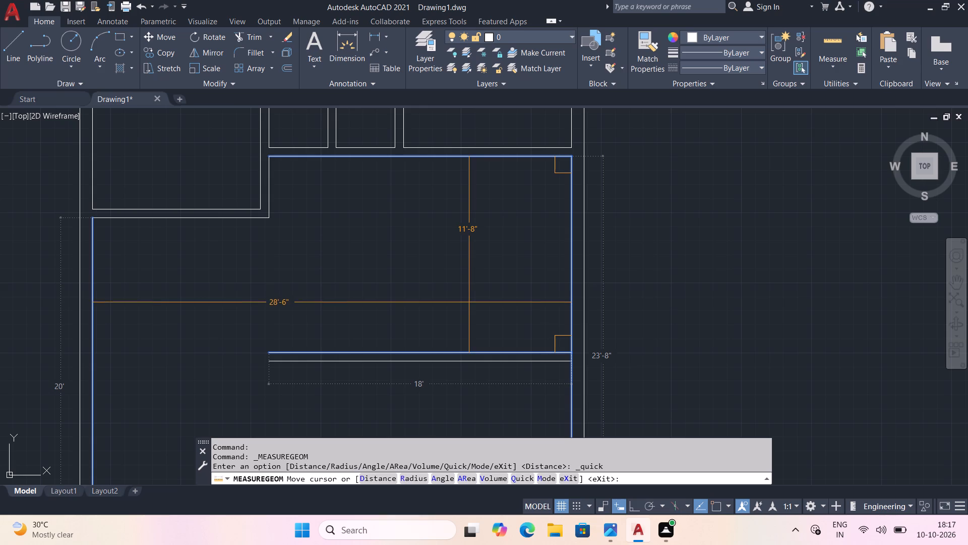
middle_drag(465, 408, 482, 352)
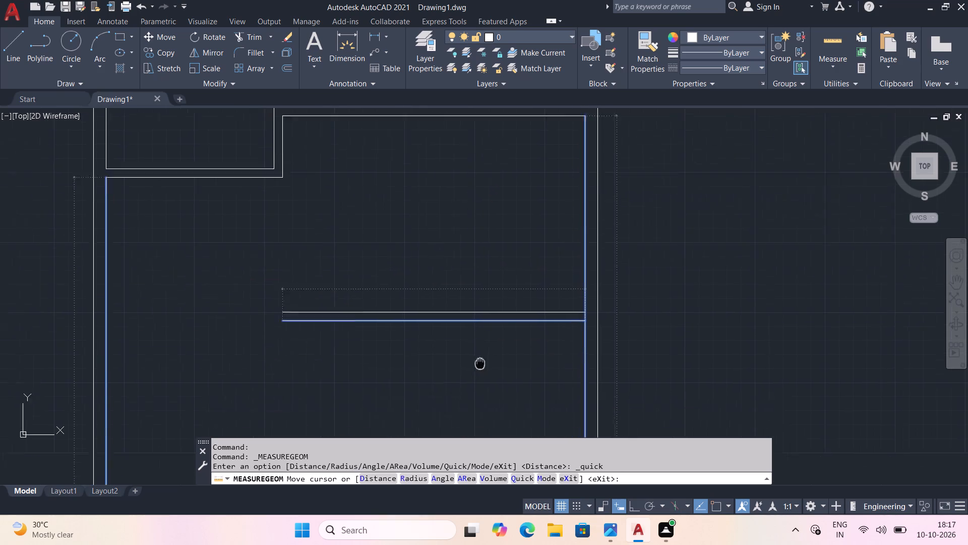
middle_drag(482, 352, 490, 308)
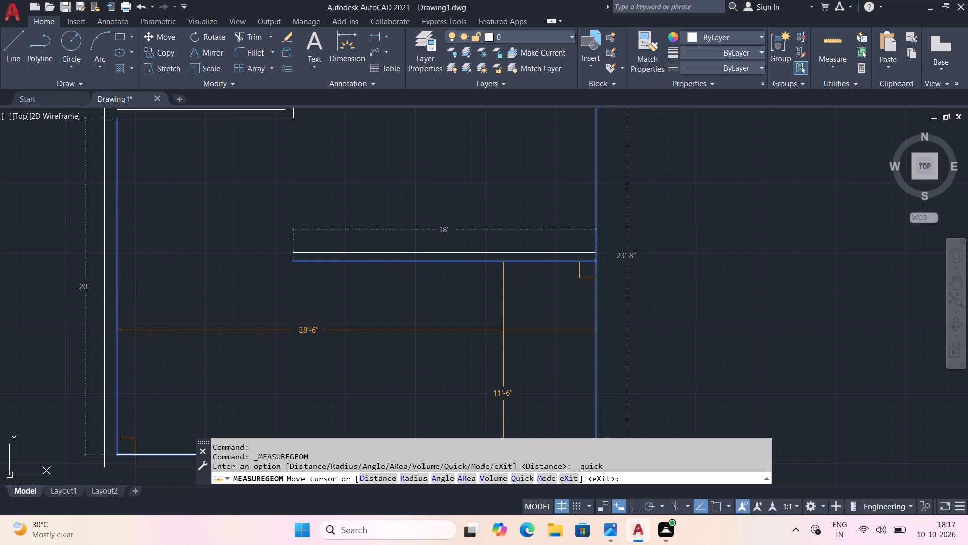
middle_drag(503, 330, 485, 252)
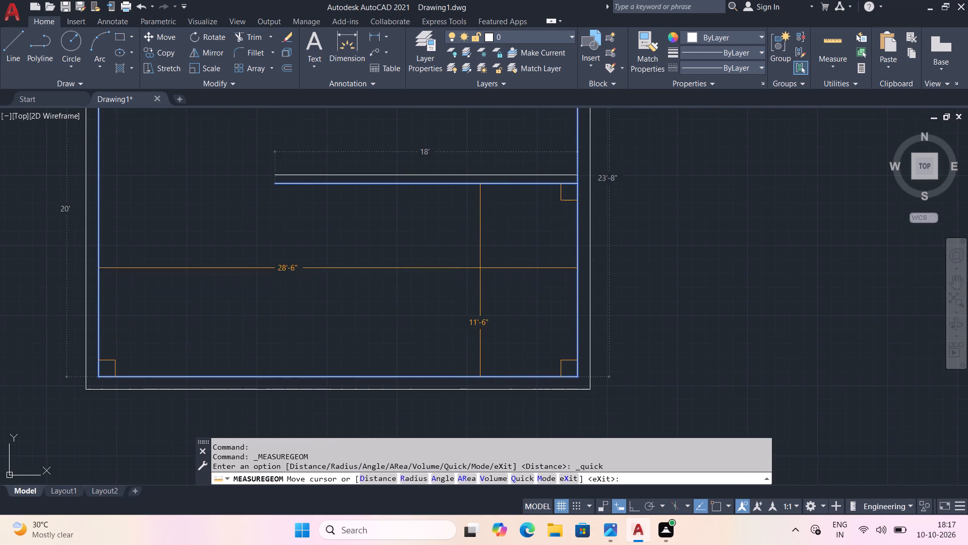
key(Escape)
Delete the inner line of the bottom outer wall.
click(438, 374)
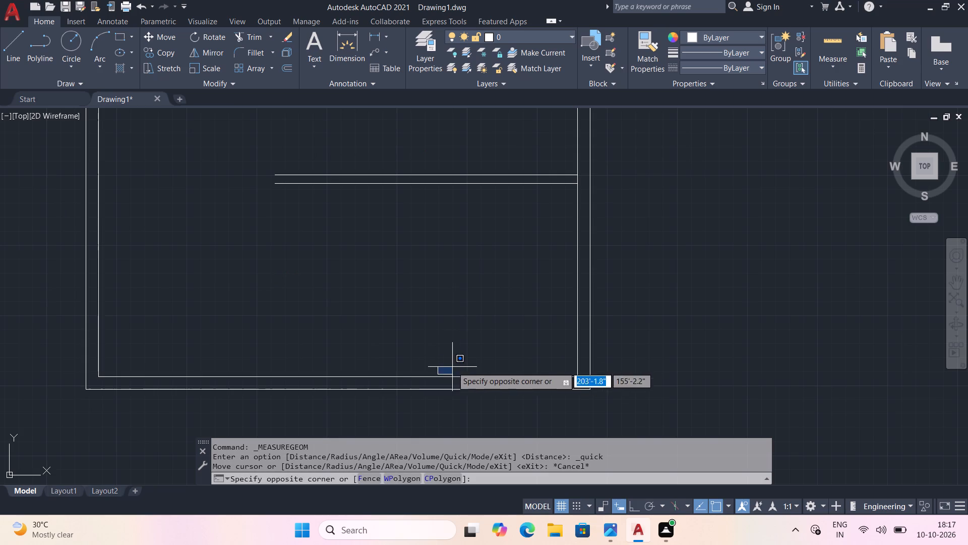
key(Escape)
click(453, 375)
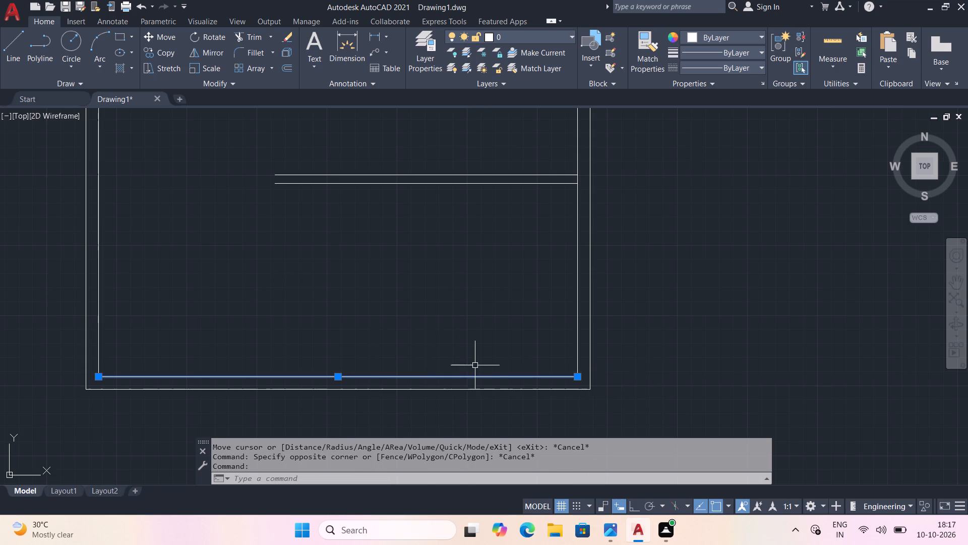
key(Delete)
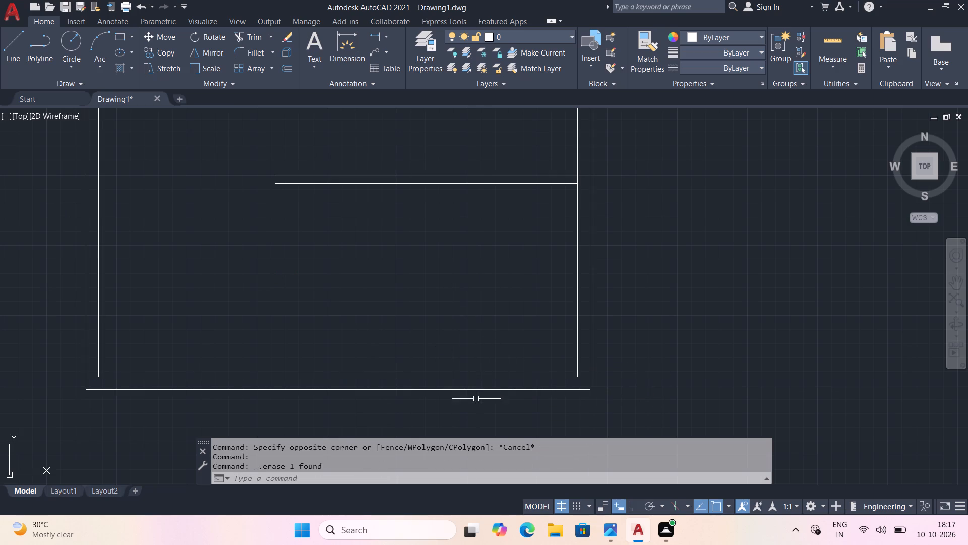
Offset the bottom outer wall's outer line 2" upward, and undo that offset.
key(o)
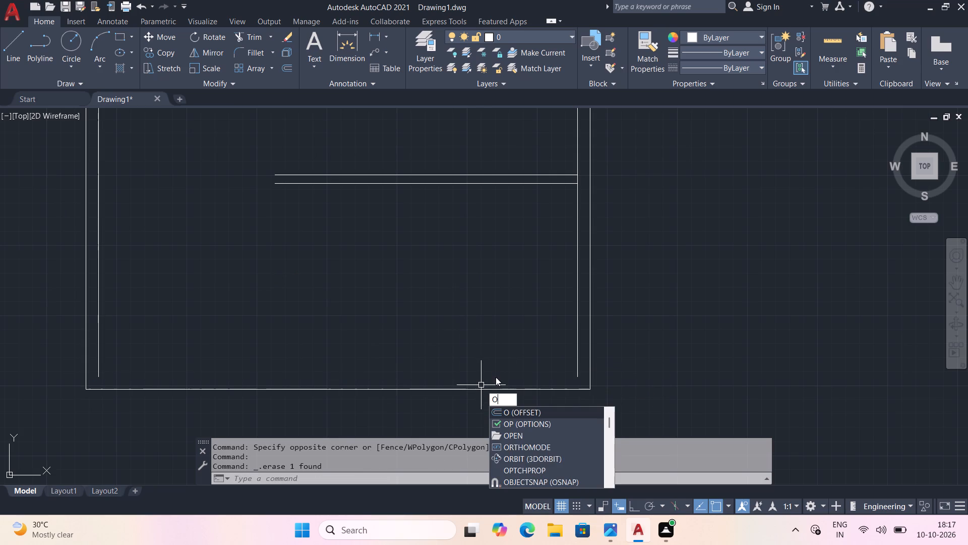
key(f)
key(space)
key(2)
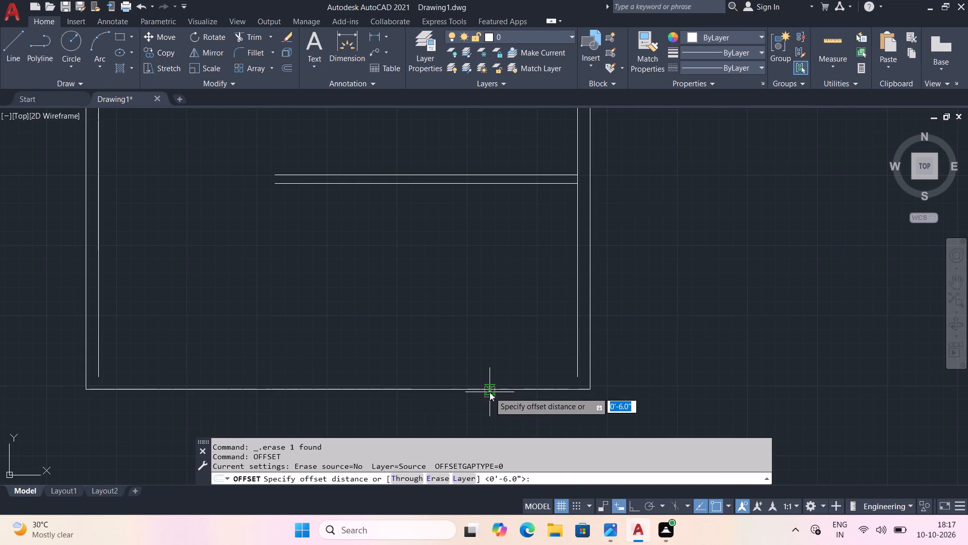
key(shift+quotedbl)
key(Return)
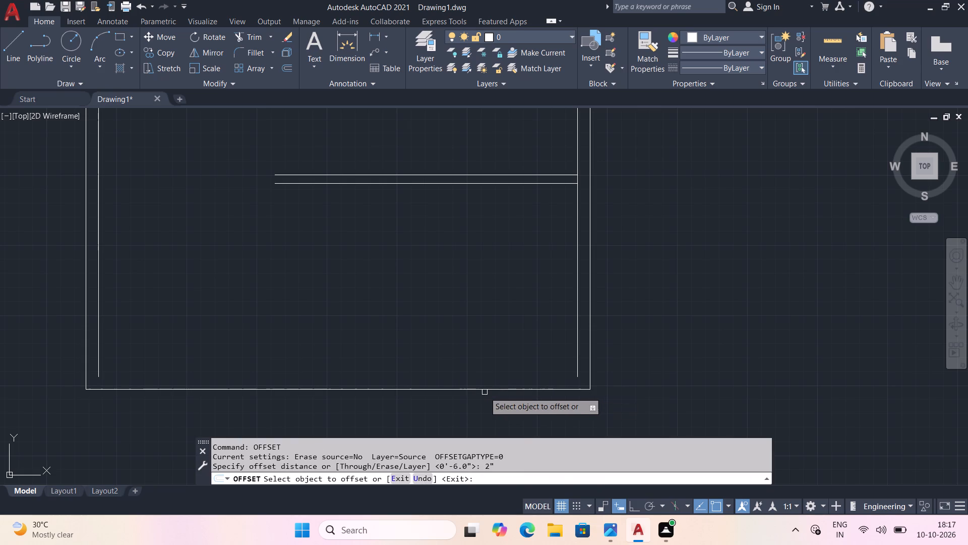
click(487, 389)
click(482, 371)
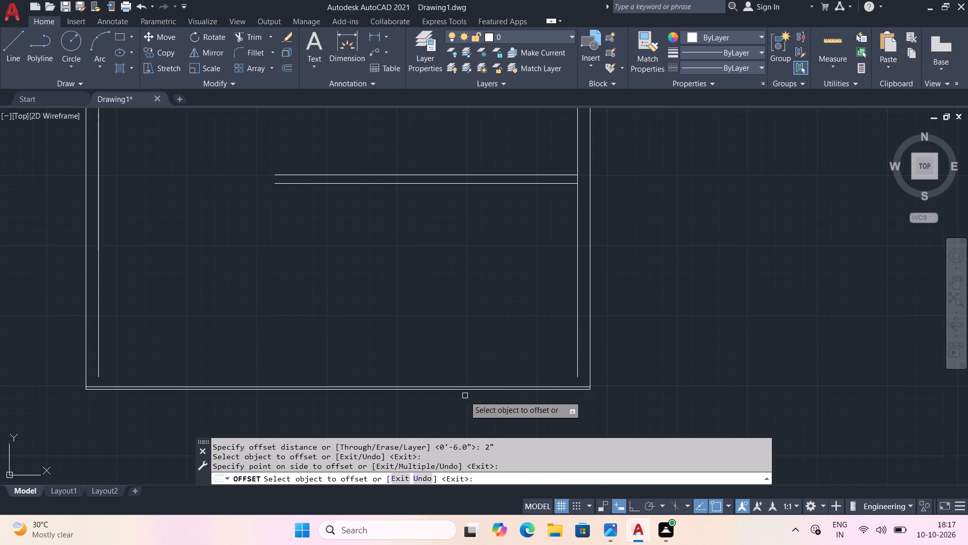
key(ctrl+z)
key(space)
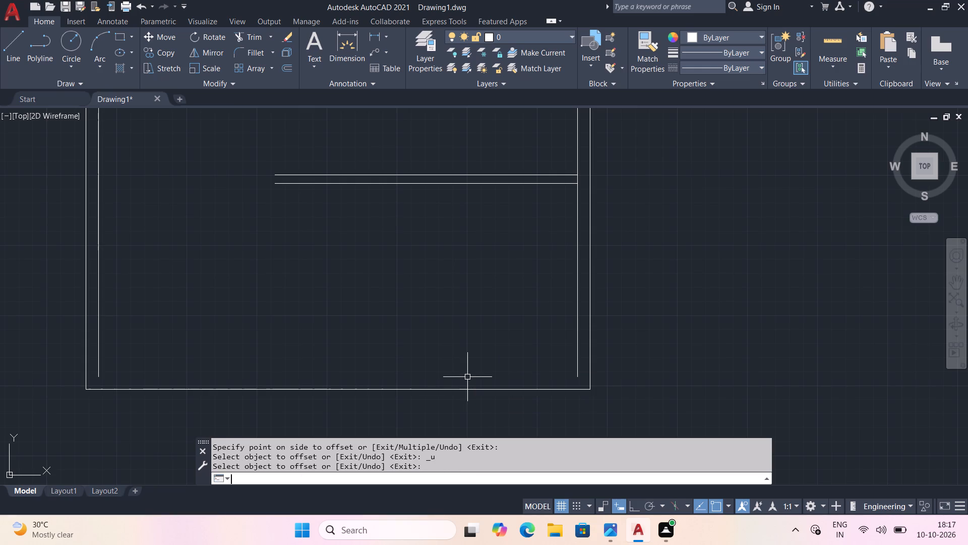
Offset the bottom outer wall's outer line 6" upward as its new inner face.
key(space)
key(6)
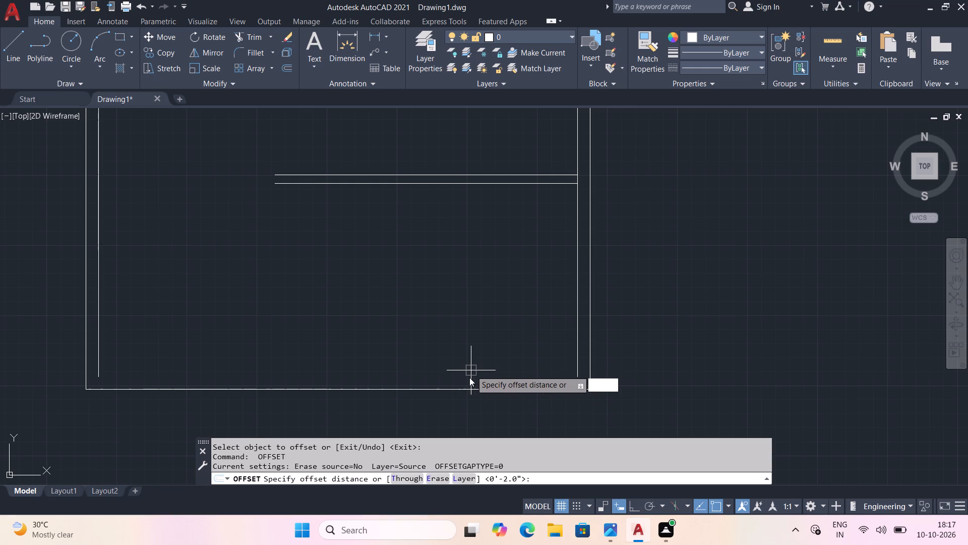
key(shift+quotedbl)
key(space)
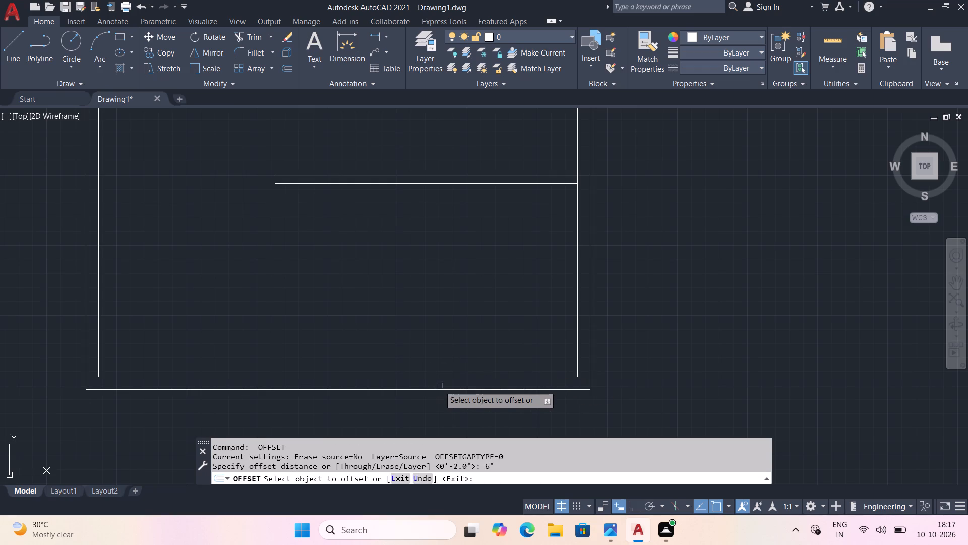
click(442, 390)
click(444, 359)
key(Escape)
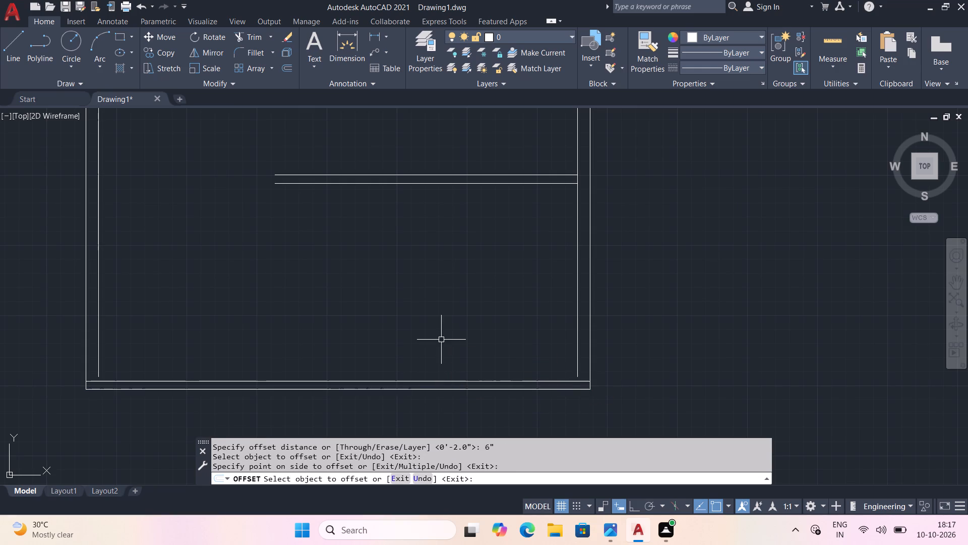
Measure the room depths below and above the new partition again.
middle_drag(445, 300, 436, 328)
click(832, 40)
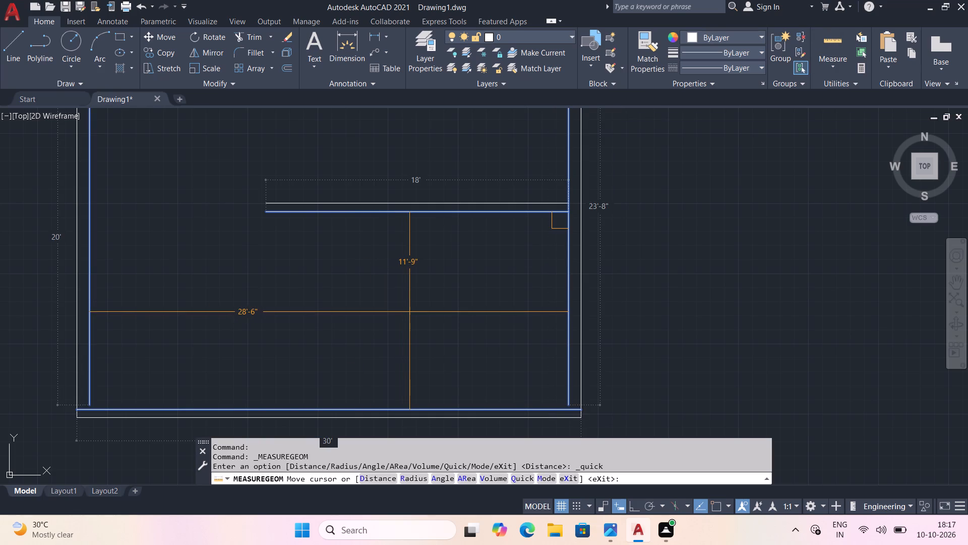
middle_drag(442, 302, 420, 446)
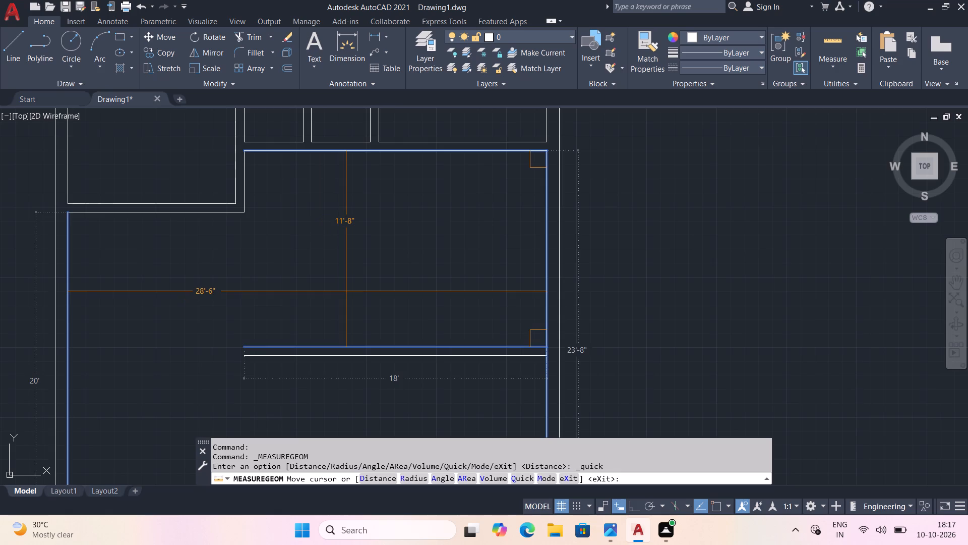
middle_drag(347, 291, 340, 373)
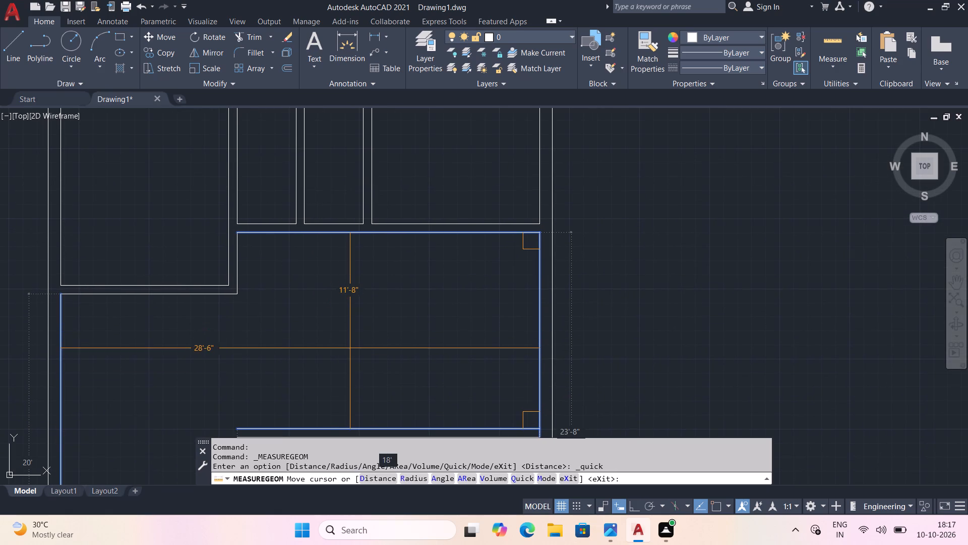
key(grave)
key(grave)
key(Escape)
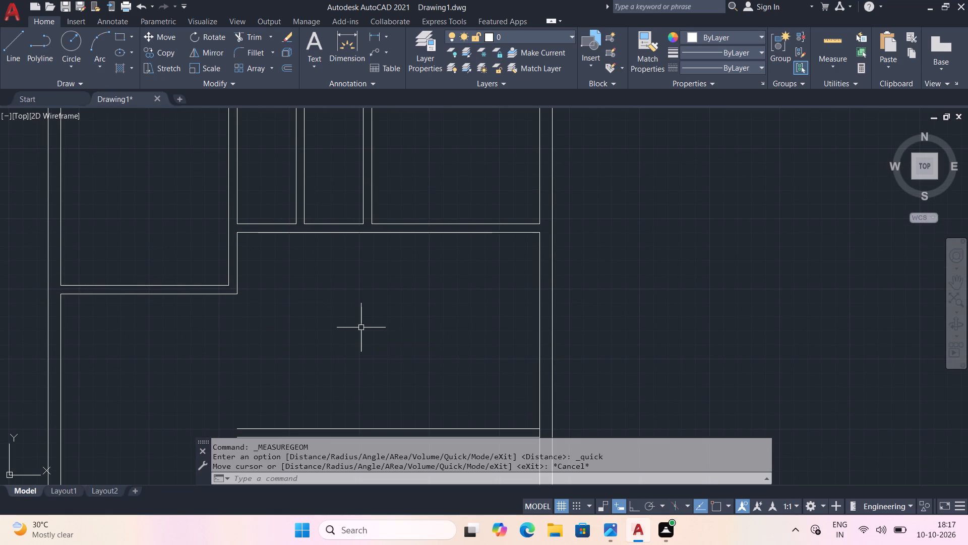
Delete both horizontal partition lines that close the upper right room at its bottom.
click(422, 225)
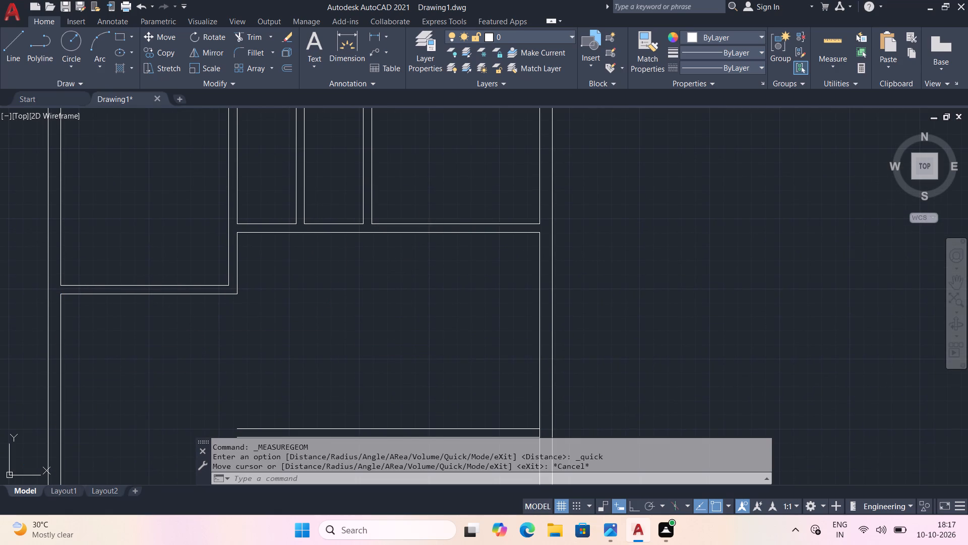
key(Delete)
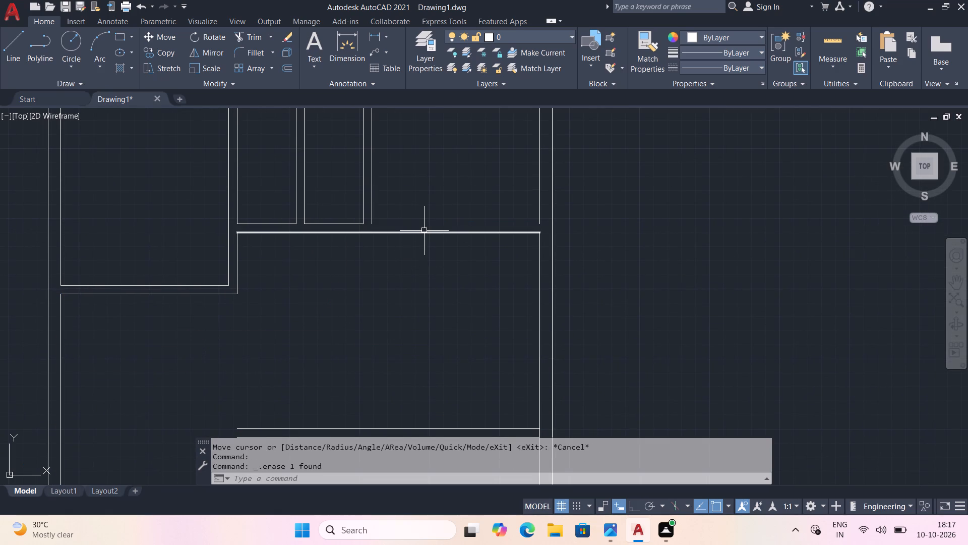
click(424, 231)
key(Delete)
Extend the inner line of the right outer wall across the gap left by the deleted partition.
middle_drag(439, 217, 426, 262)
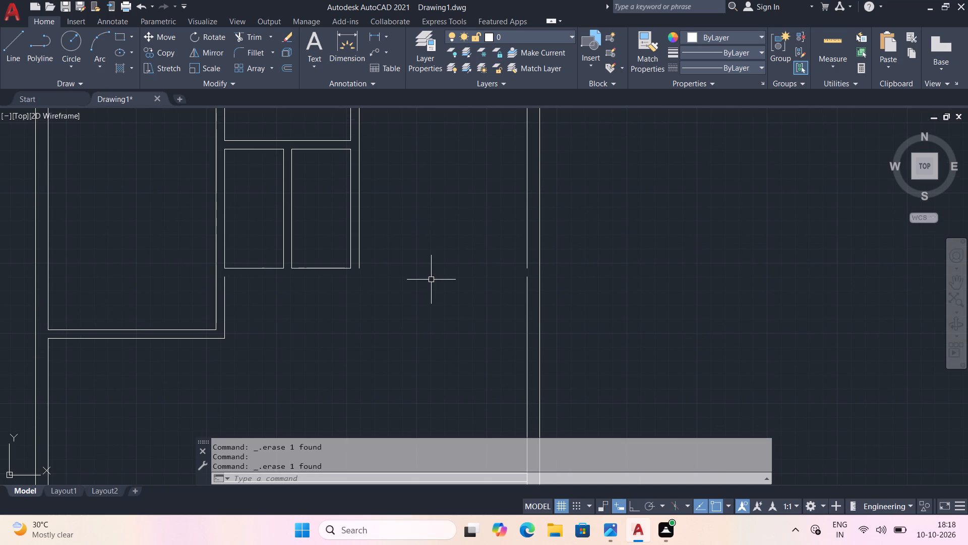
key(e)
key(x)
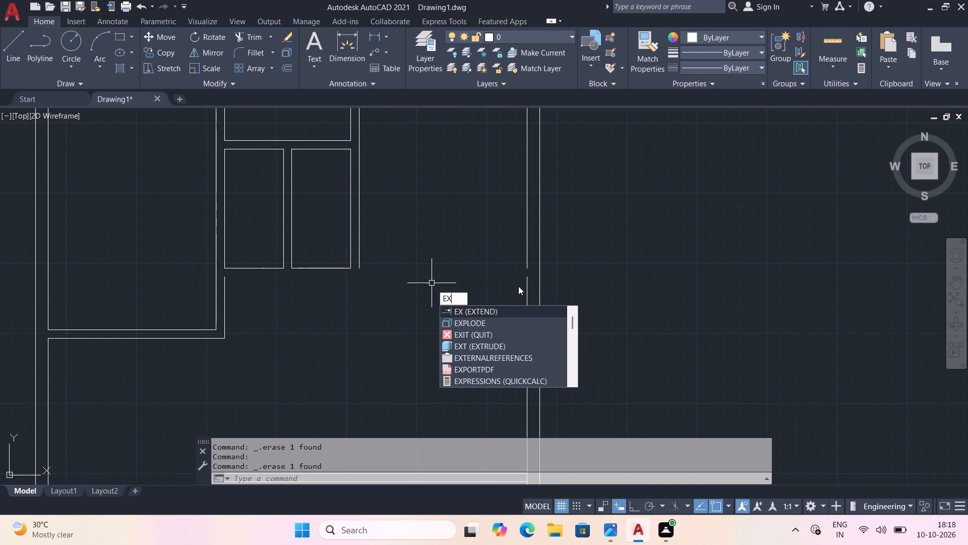
key(space)
click(526, 279)
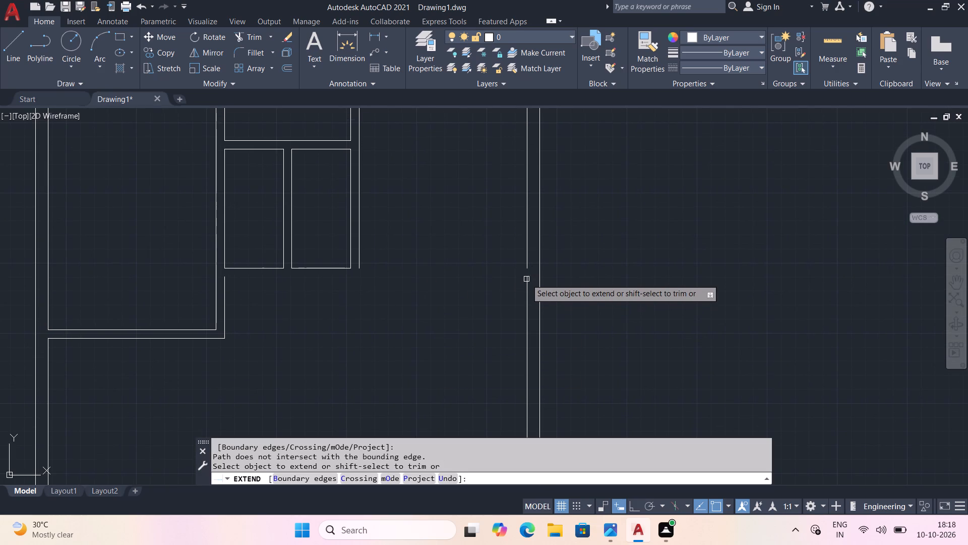
key(Escape)
key(e)
key(x)
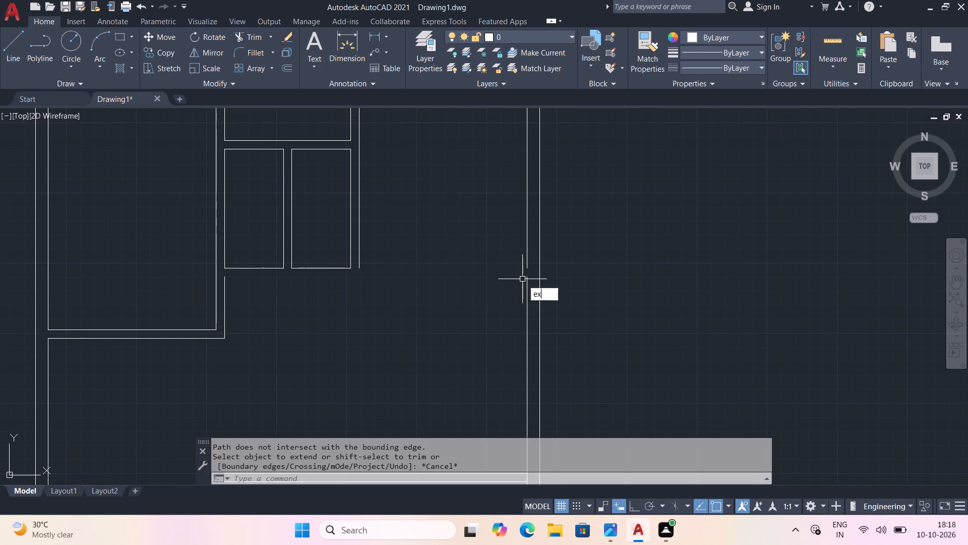
key(space)
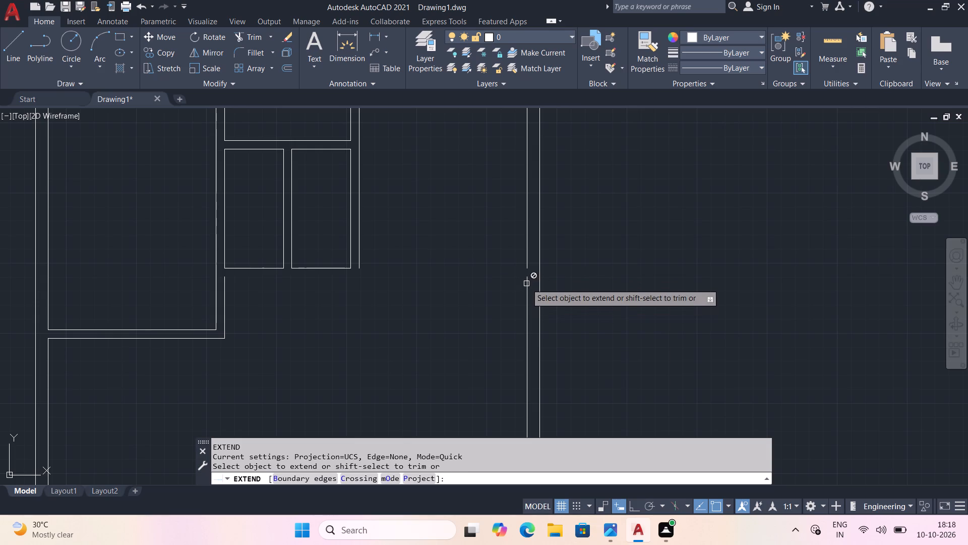
click(526, 284)
drag(528, 265, 528, 271)
key(Escape)
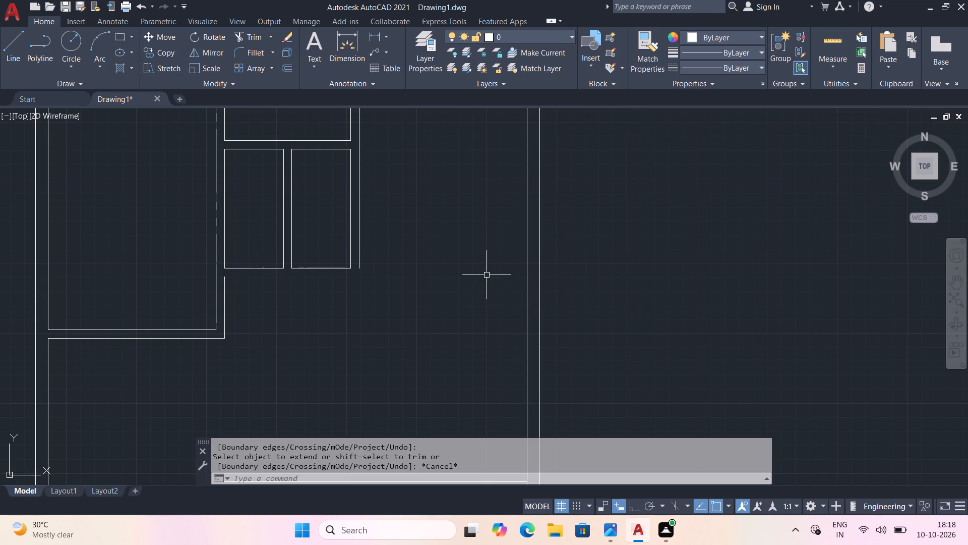
Offset the upper right room's top inner wall line 10' downward.
middle_drag(464, 267, 457, 401)
key(o)
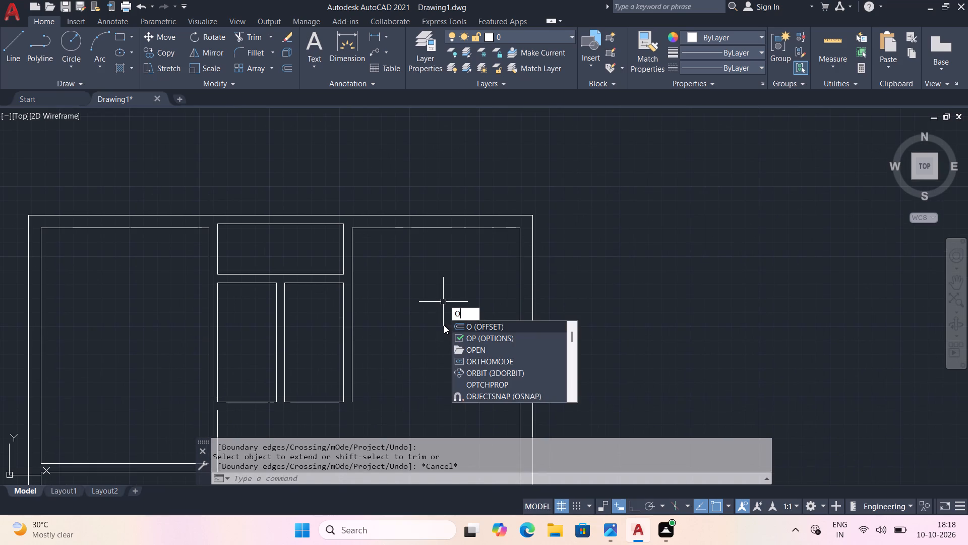
key(f)
key(space)
key(1)
key(0)
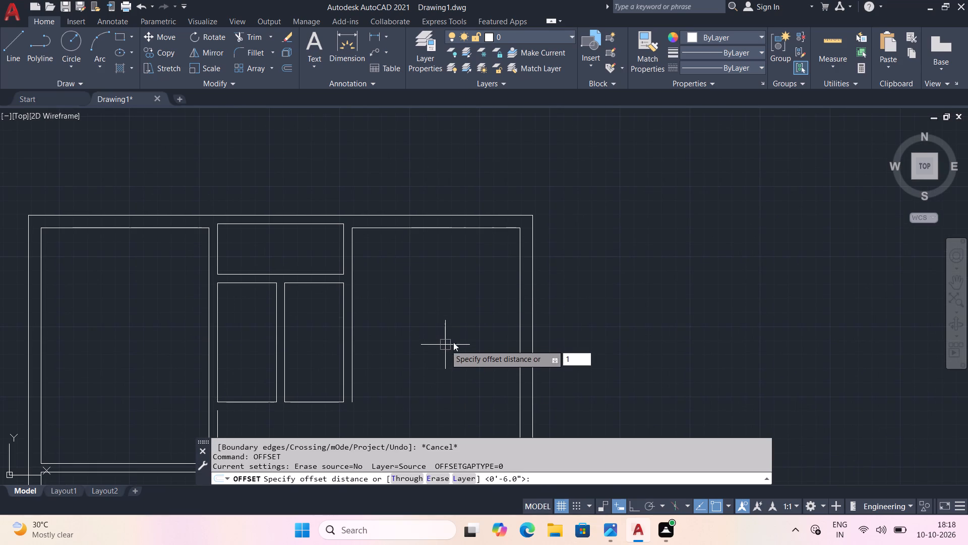
key(apostrophe)
key(space)
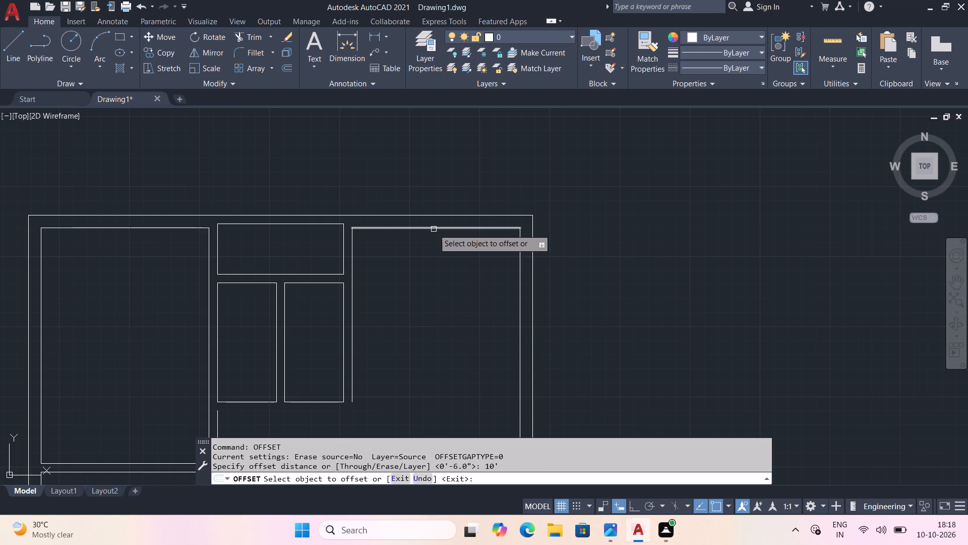
click(434, 229)
click(440, 319)
key(space)
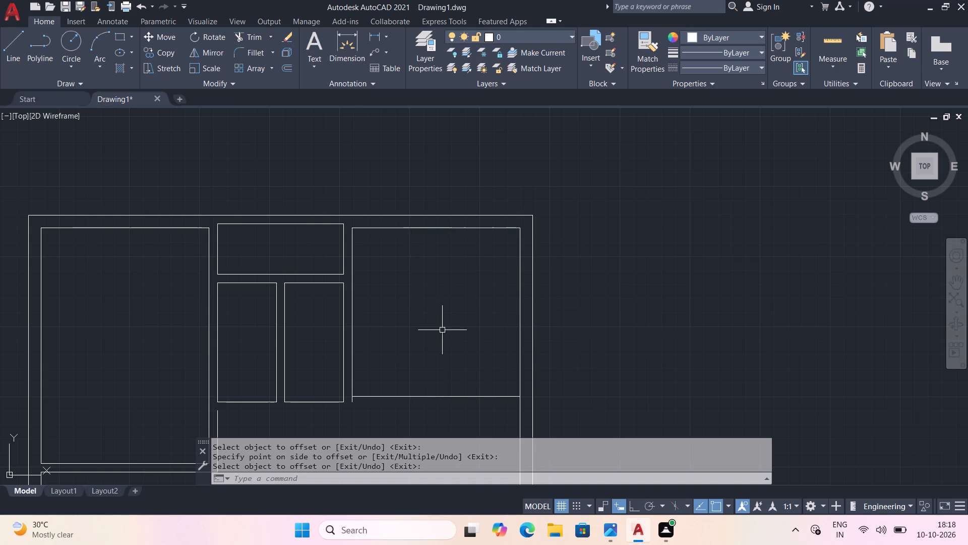
Offset the upper right room's new bottom line 6" downward to form the partition thickness.
key(space)
key(6)
key(shift+quotedbl)
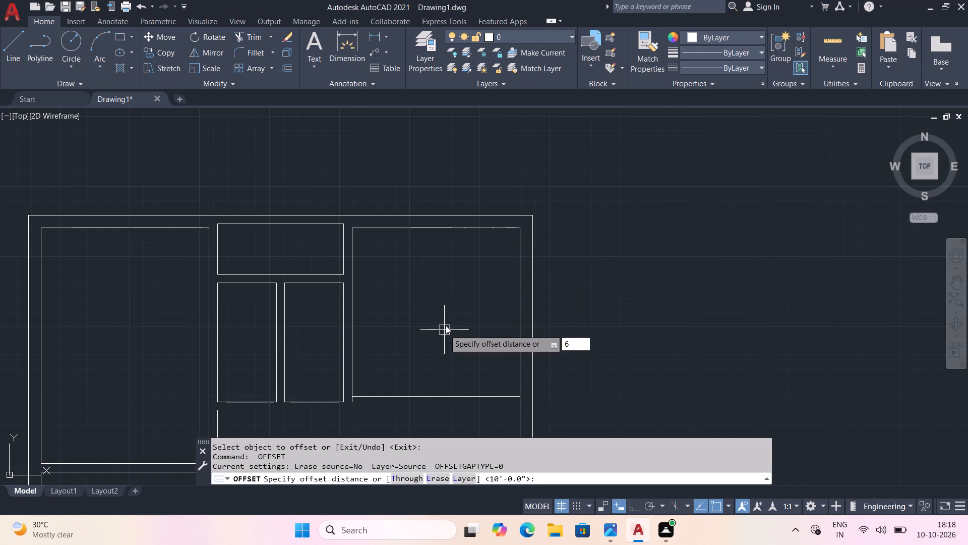
key(space)
click(441, 398)
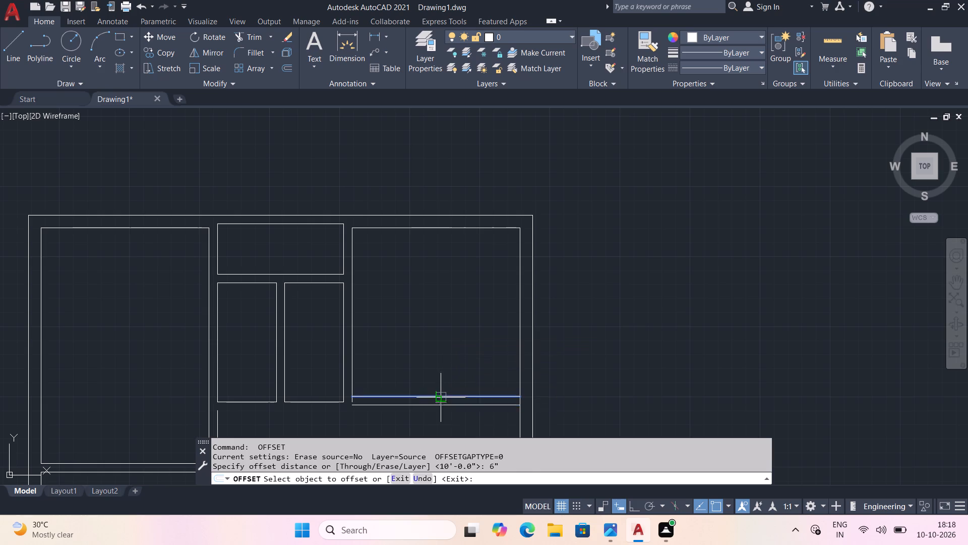
click(439, 416)
middle_drag(439, 415, 437, 339)
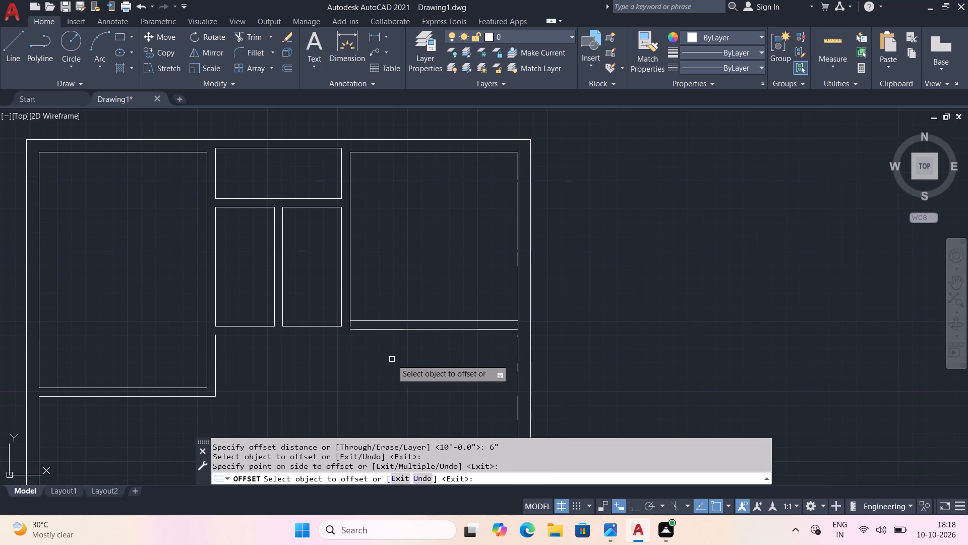
key(Escape)
Offset the bottom lines of the two small middle rooms 6" downward.
key(space)
key(space)
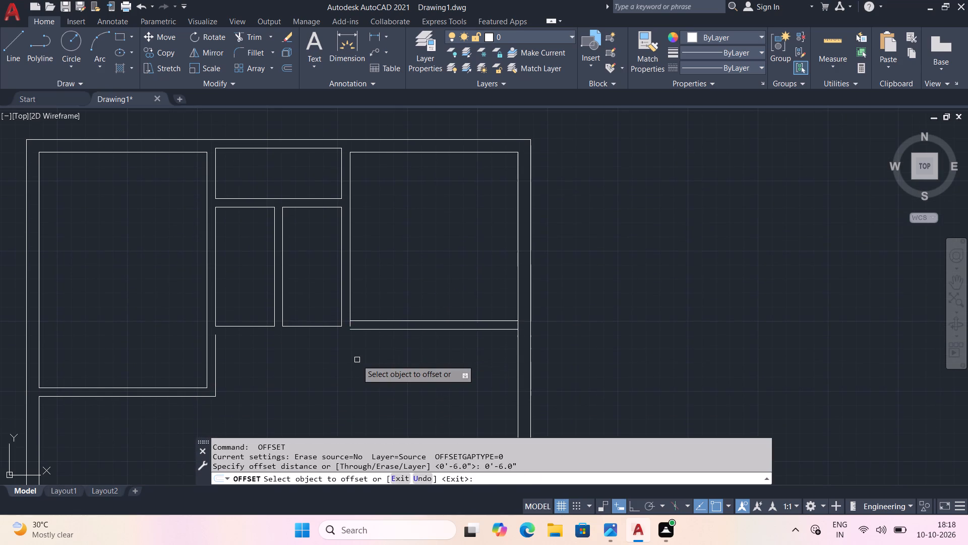
key(Escape)
key(space)
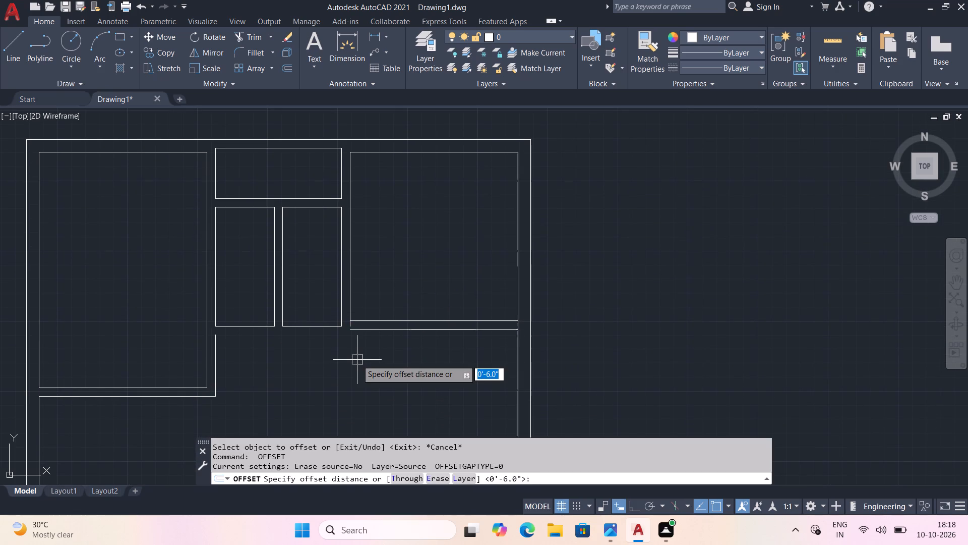
key(6)
key(shift+quotedbl)
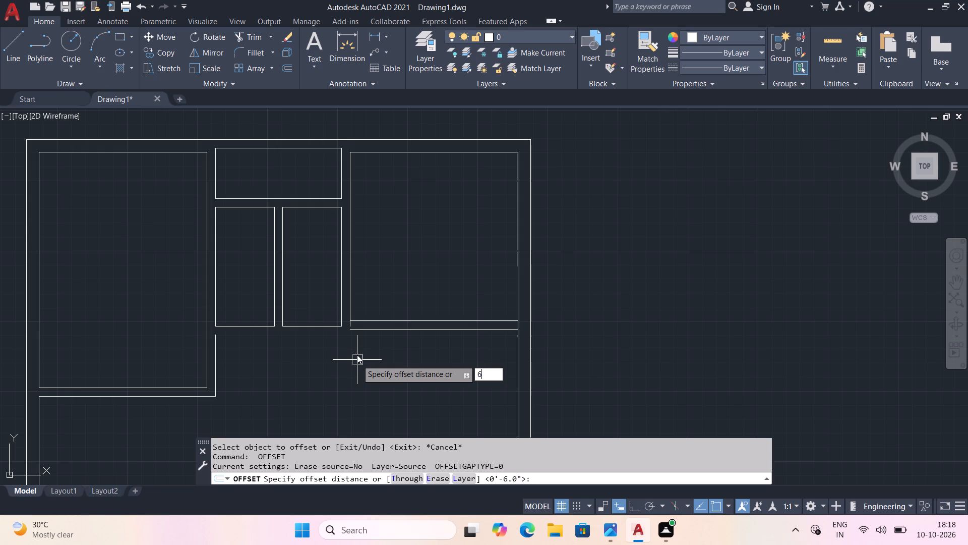
key(space)
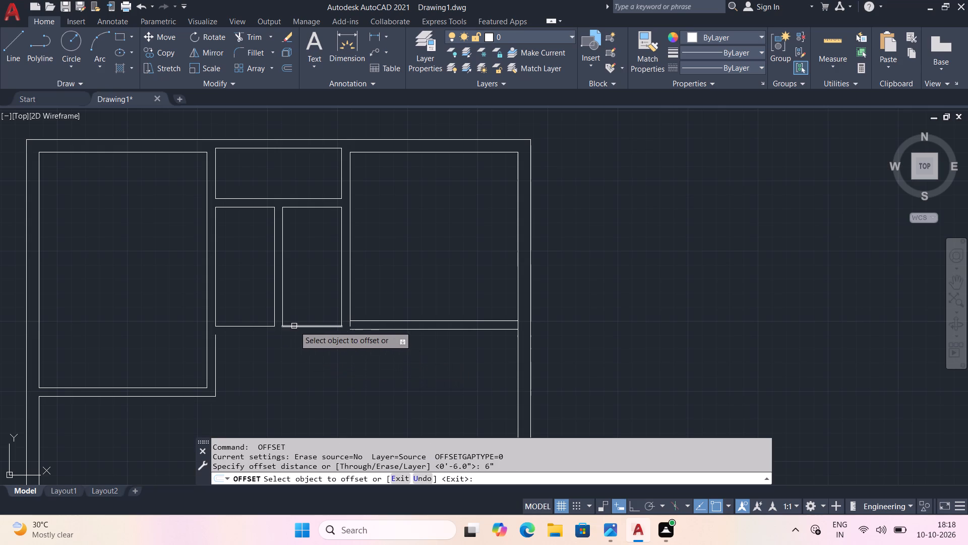
click(296, 326)
click(298, 345)
click(257, 328)
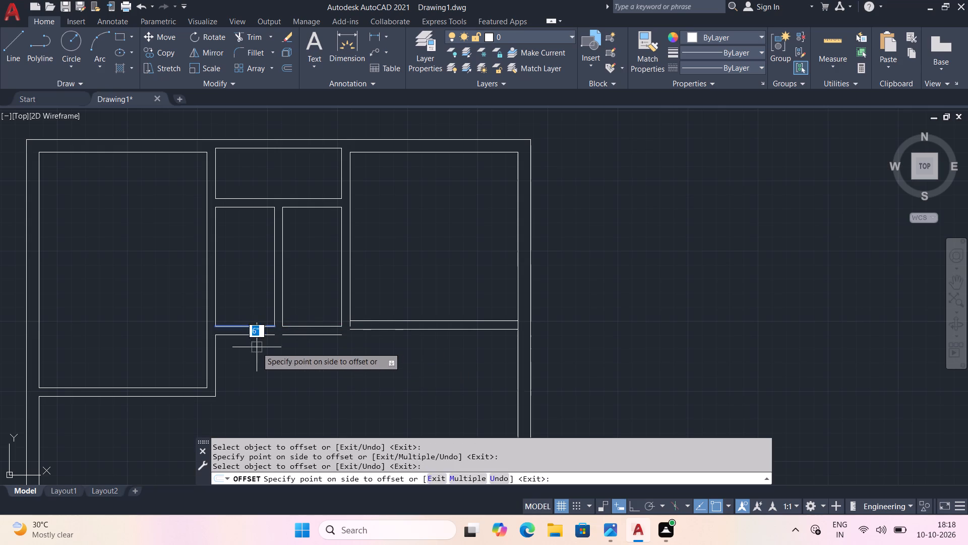
click(257, 349)
key(space)
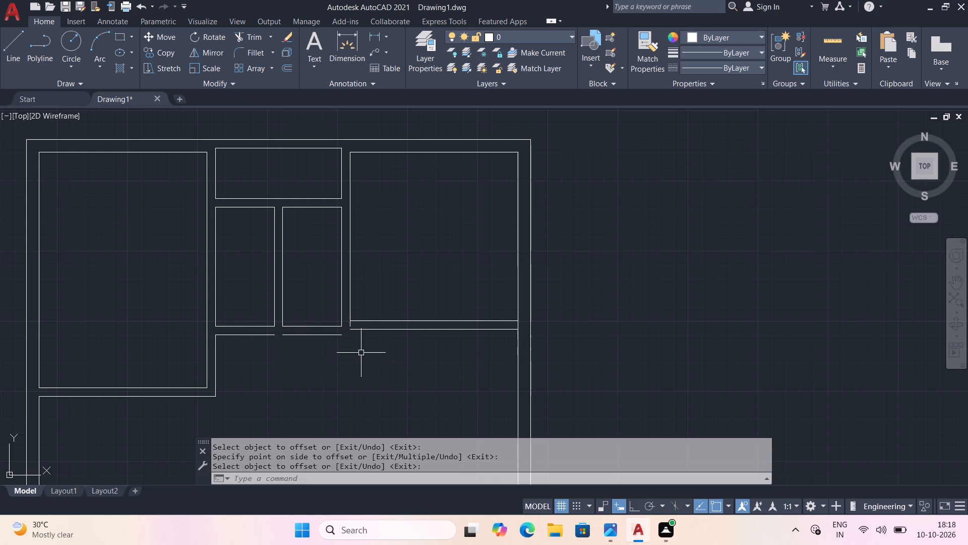
Fillet the right middle room's new lower partition line to the upper right room's left wall line, forming a square corner.
scroll(364, 349, up, 1)
middle_click(364, 349)
scroll(366, 347, up, 1)
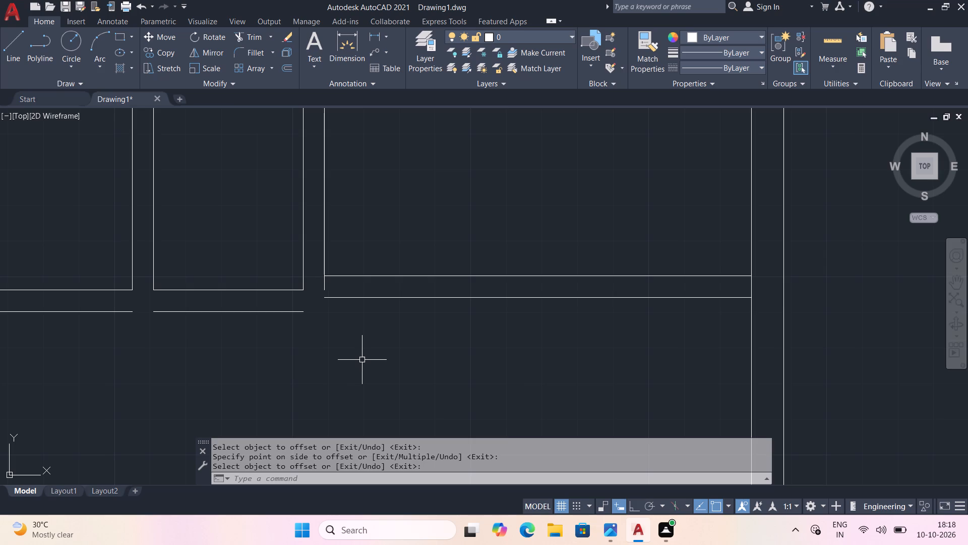
key(f)
key(space)
click(299, 313)
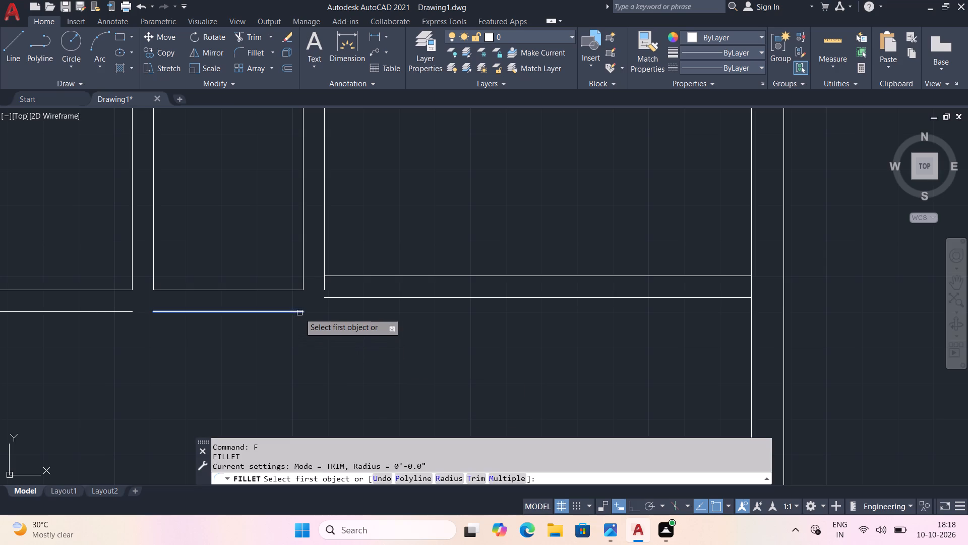
click(325, 283)
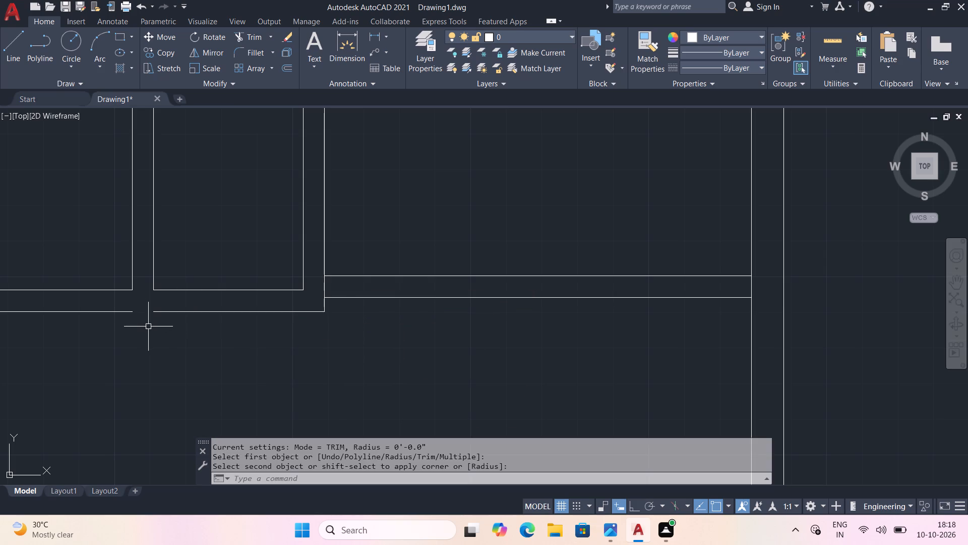
Extend the left middle room's lower partition line across the gap to meet the neighbouring line.
text(ex)
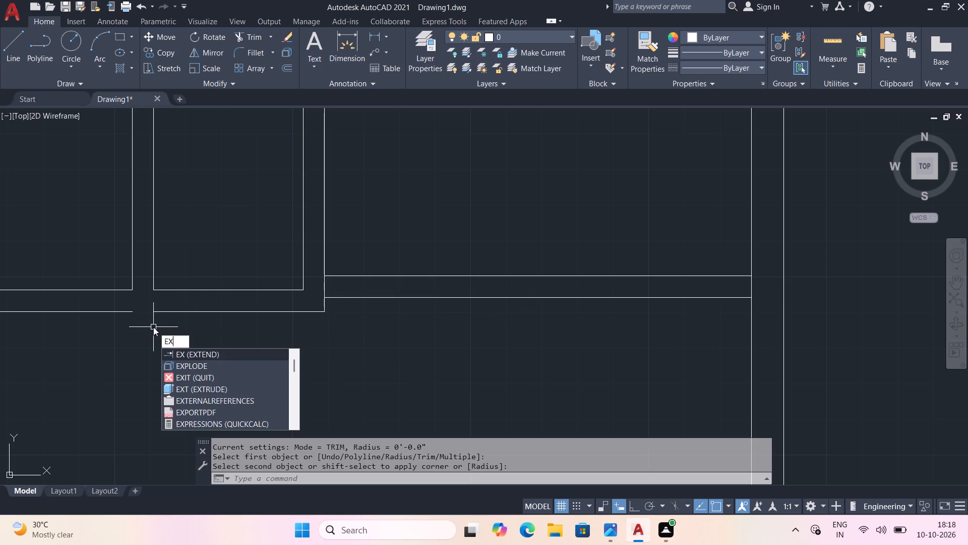
key(space)
click(131, 314)
middle_drag(139, 341, 332, 340)
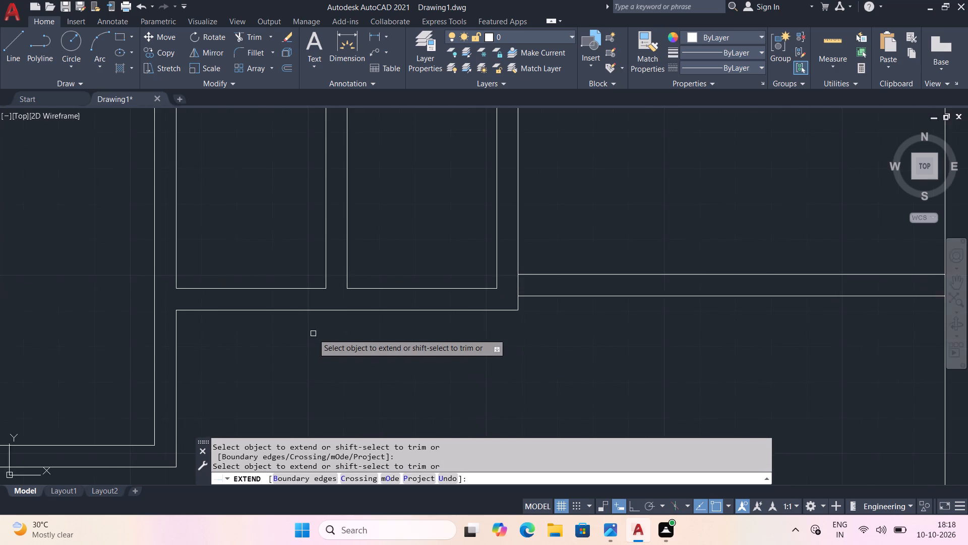
scroll(313, 334, down, 2)
key(Escape)
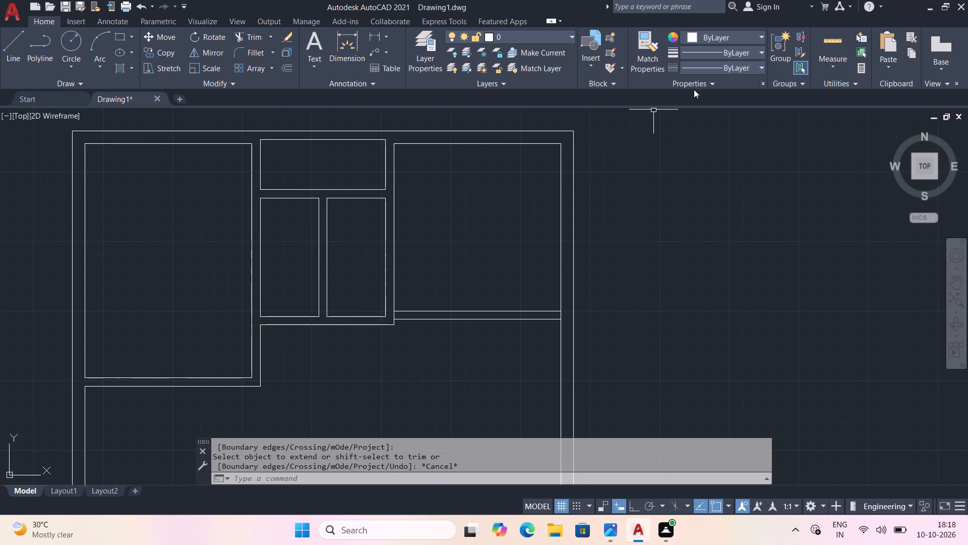
Measure the depths of the spaces above and below the lower horizontal partition.
click(817, 38)
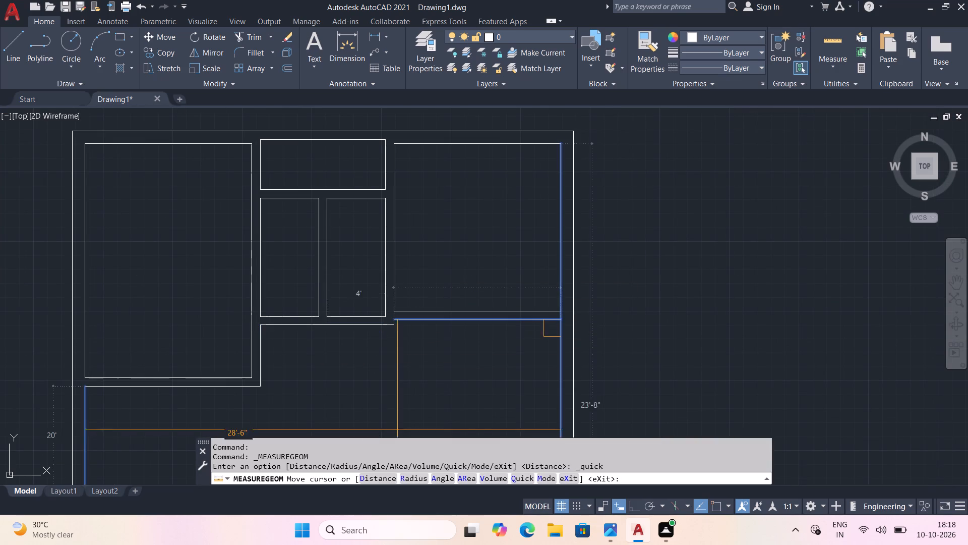
middle_drag(416, 408, 385, 248)
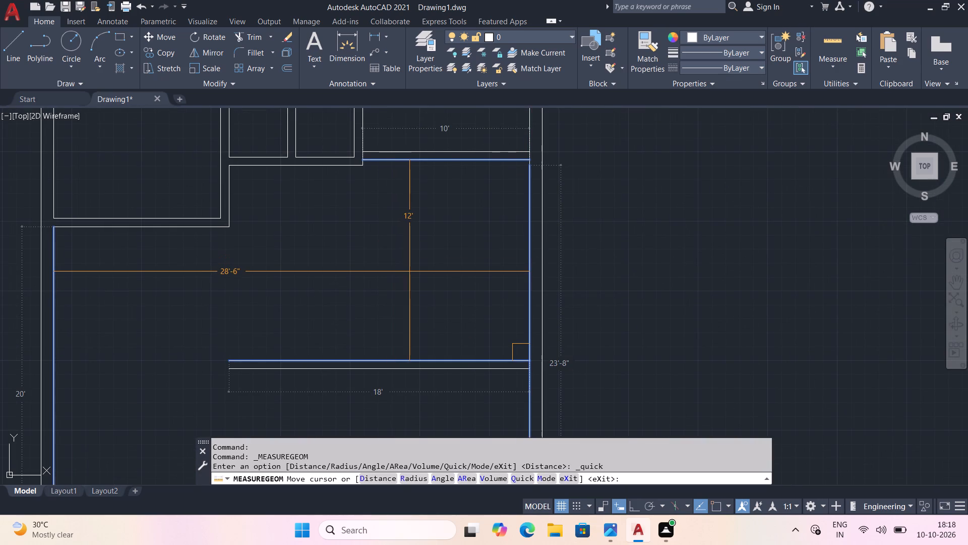
scroll(417, 384, down, 1)
middle_drag(420, 408, 418, 297)
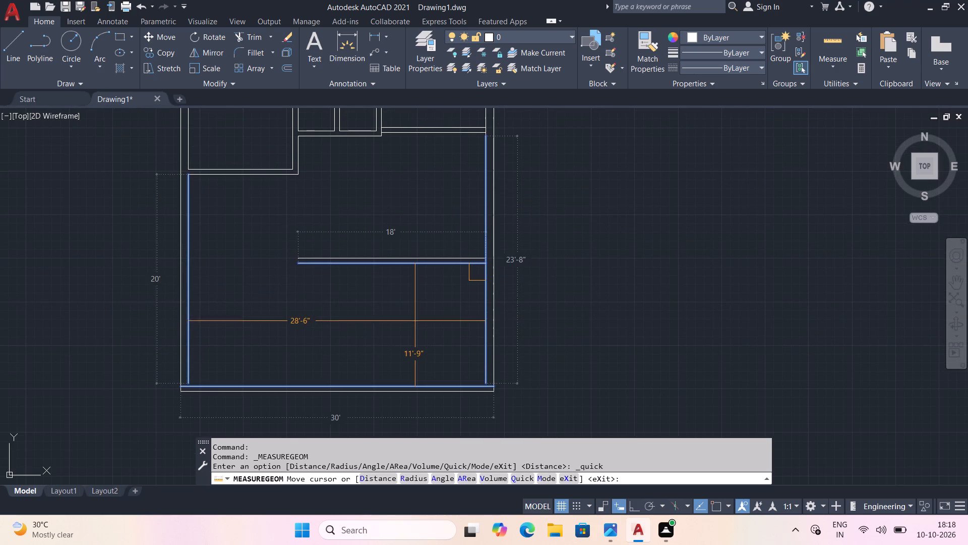
middle_drag(415, 316, 397, 413)
key(Escape)
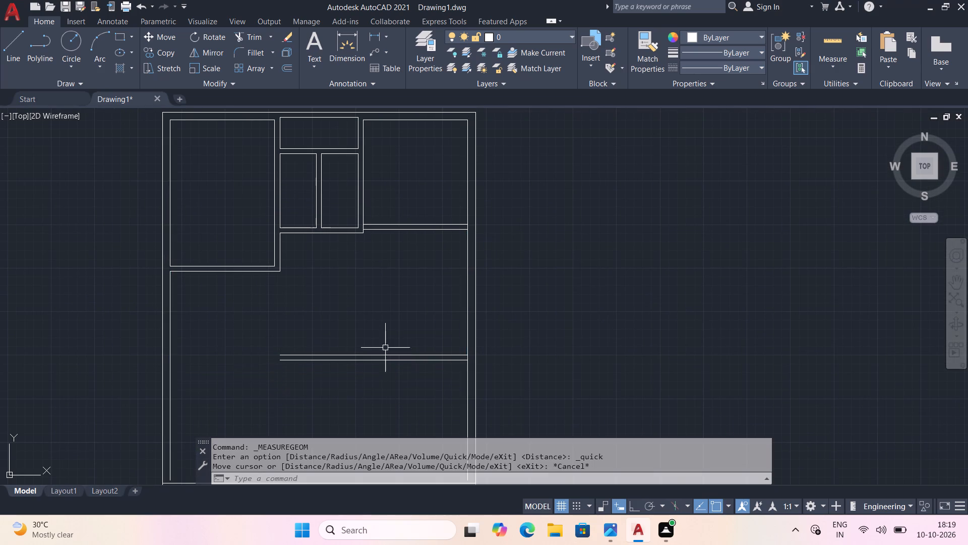
Delete both lines of the lower horizontal partition in the open area.
drag(386, 343, 393, 380)
click(393, 377)
drag(396, 366, 388, 345)
drag(389, 346, 393, 365)
click(394, 365)
click(394, 359)
click(394, 356)
key(Delete)
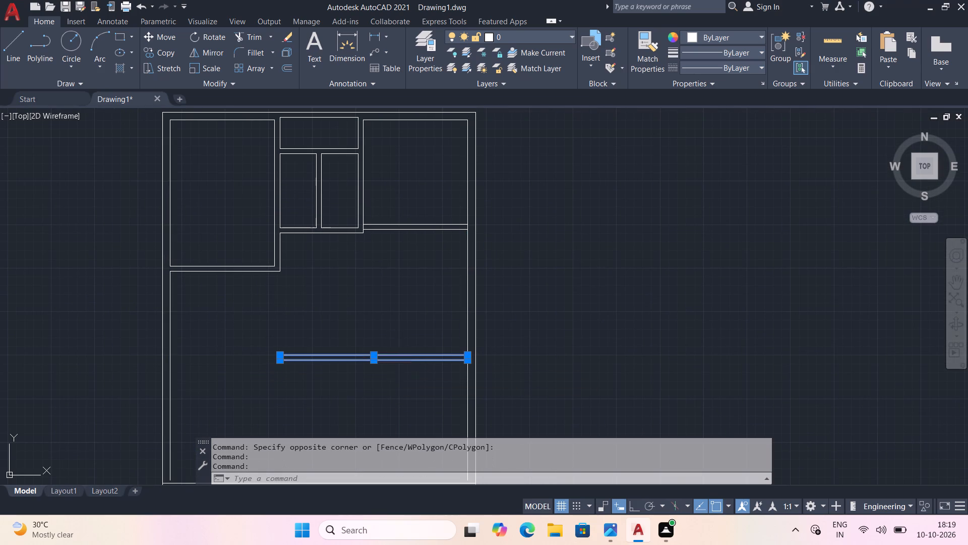
Offset the bottom line of the upper right room's lower partition 11'8" downward into the open area.
key(o)
key(f)
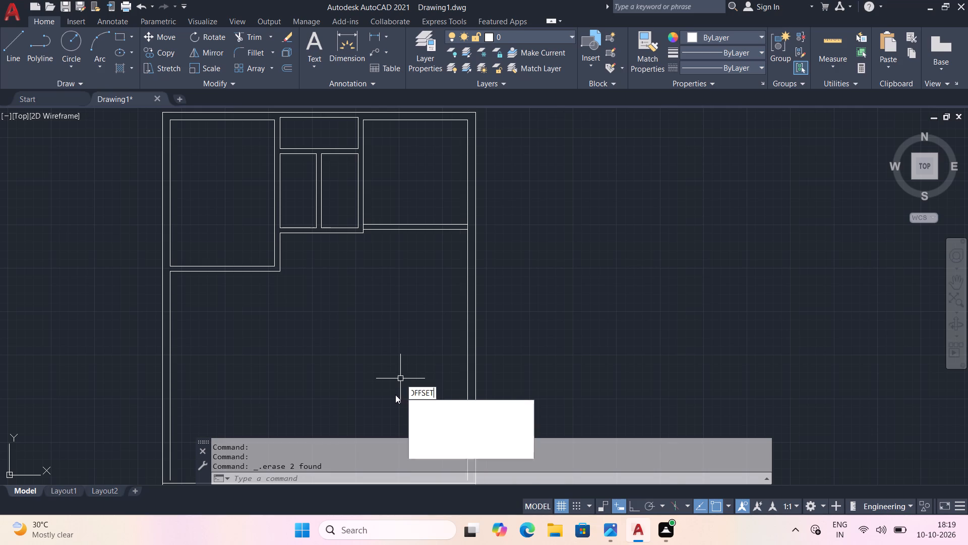
key(space)
text(11)
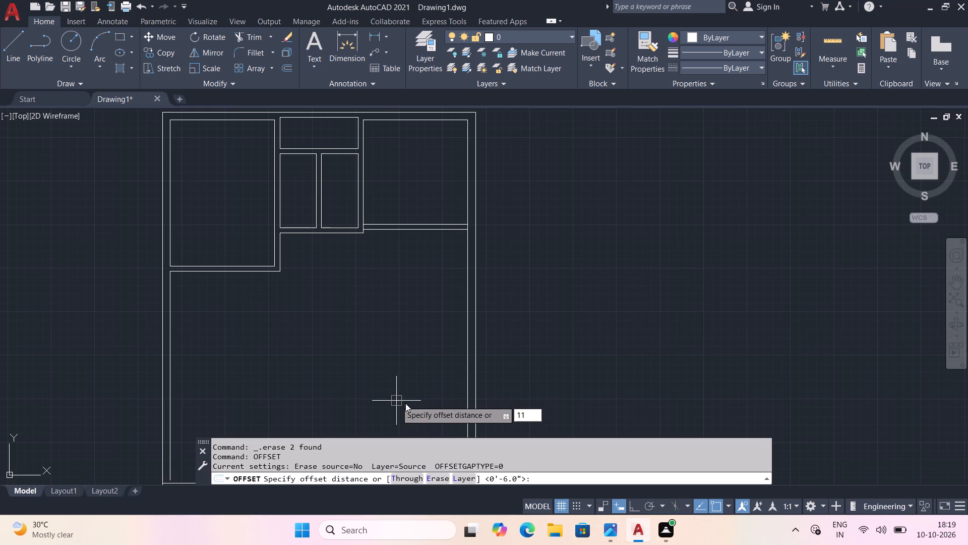
key(apostrophe)
key(8)
key(shift+quotedbl)
key(Return)
click(402, 228)
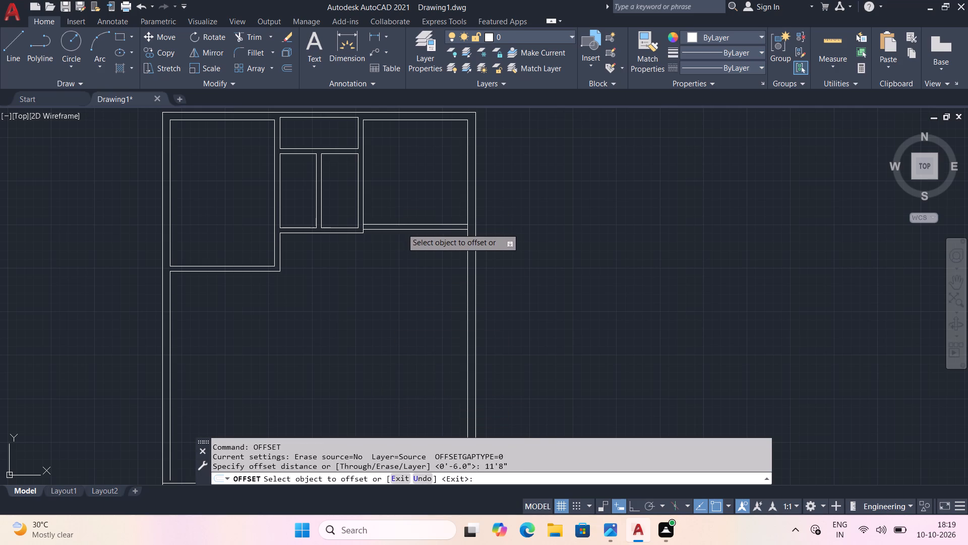
click(400, 296)
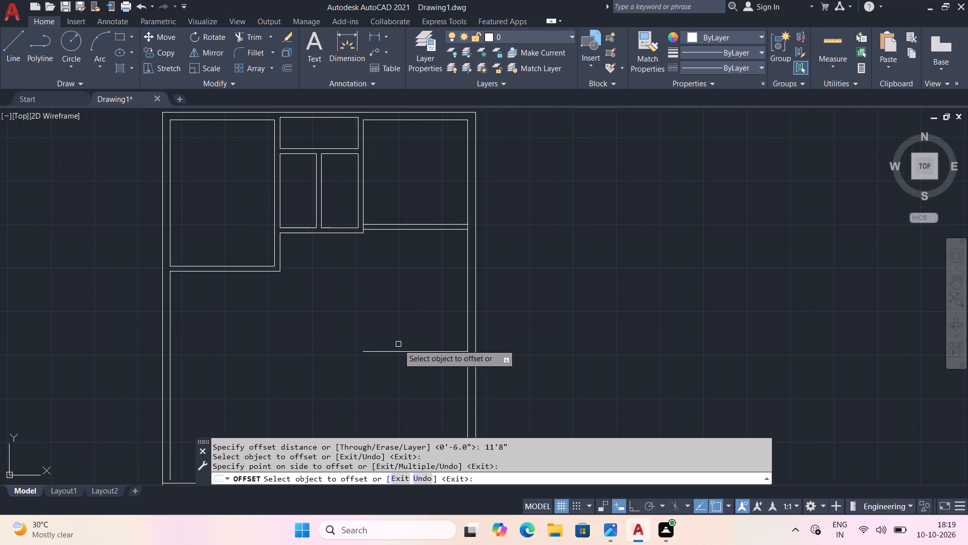
Offset the new horizontal line 6" downward to form the second face of the partition.
key(space)
key(space)
key(6)
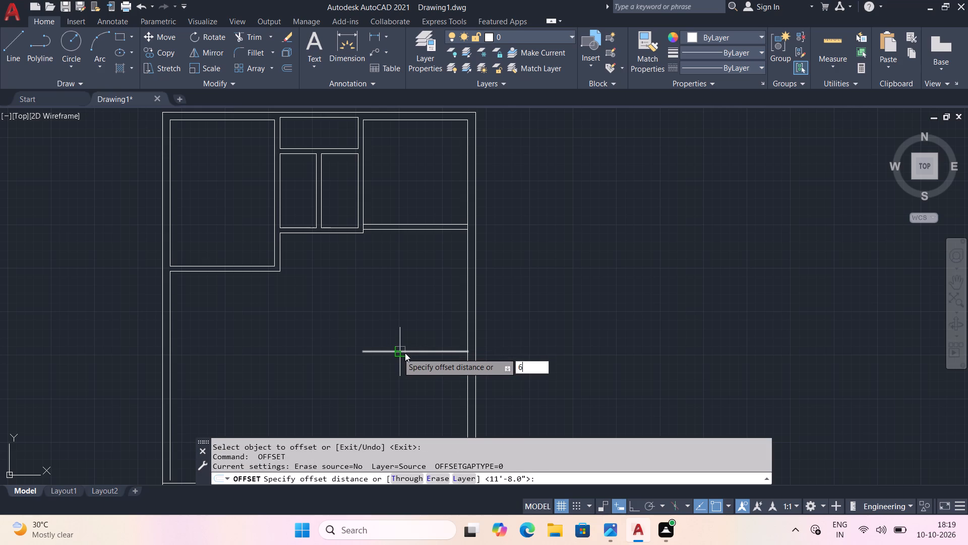
key(shift+quotedbl)
key(space)
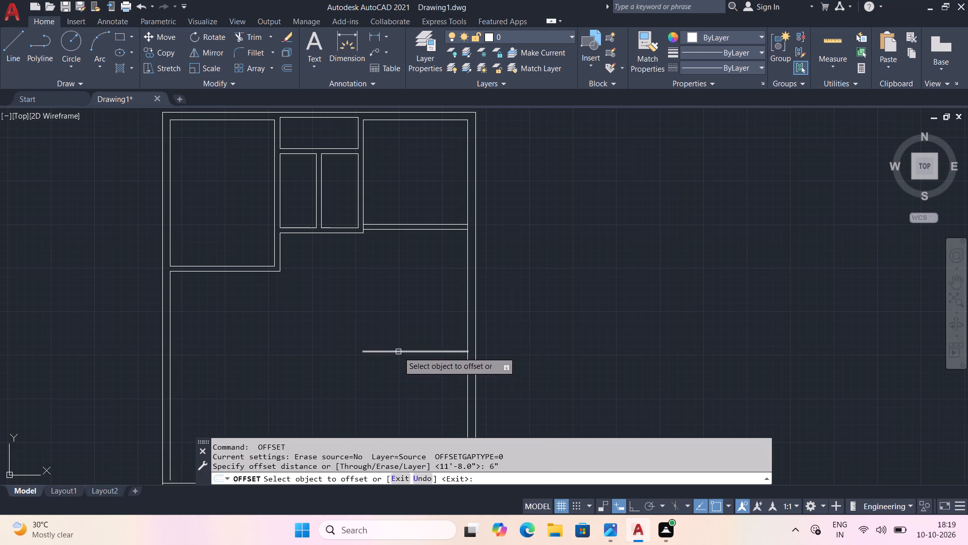
click(398, 352)
click(398, 378)
key(space)
Measure the clear distances between the new horizontal partition and the rooms above it.
click(828, 40)
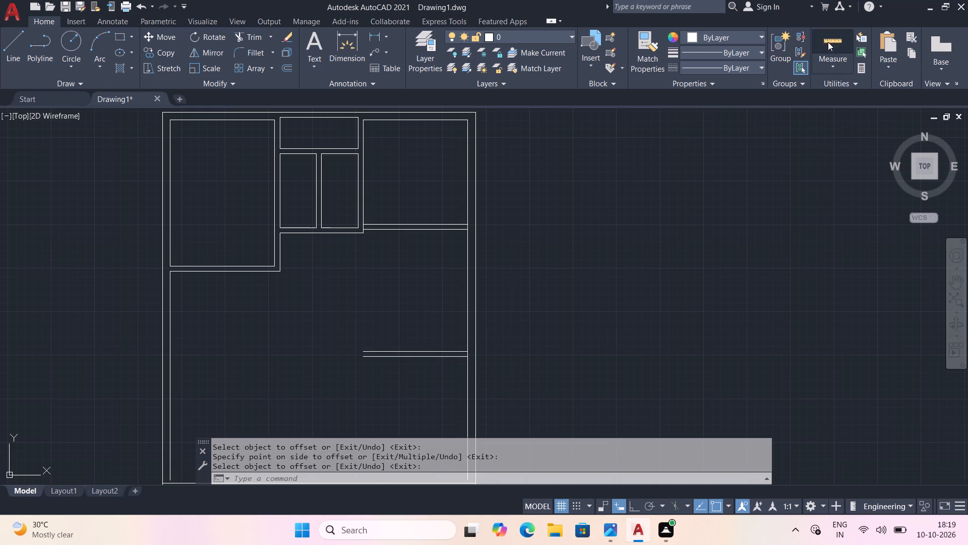
middle_drag(428, 276, 418, 171)
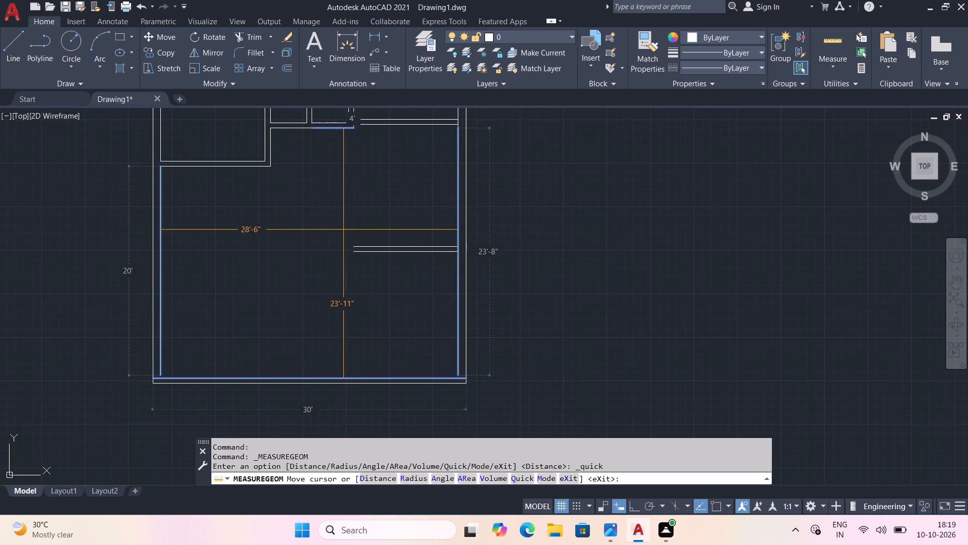
scroll(365, 182, up, 1)
middle_drag(365, 172, 348, 294)
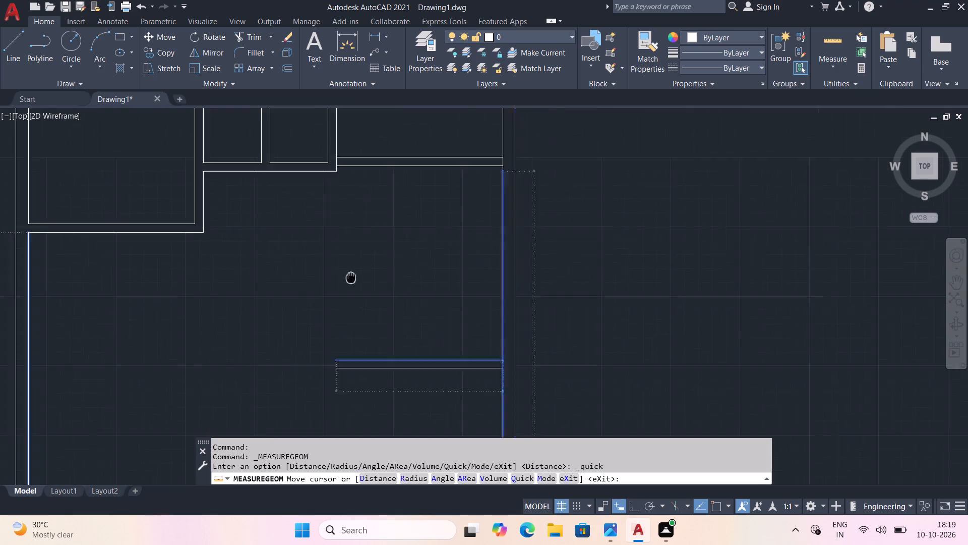
middle_drag(348, 294, 319, 475)
scroll(327, 392, up, 1)
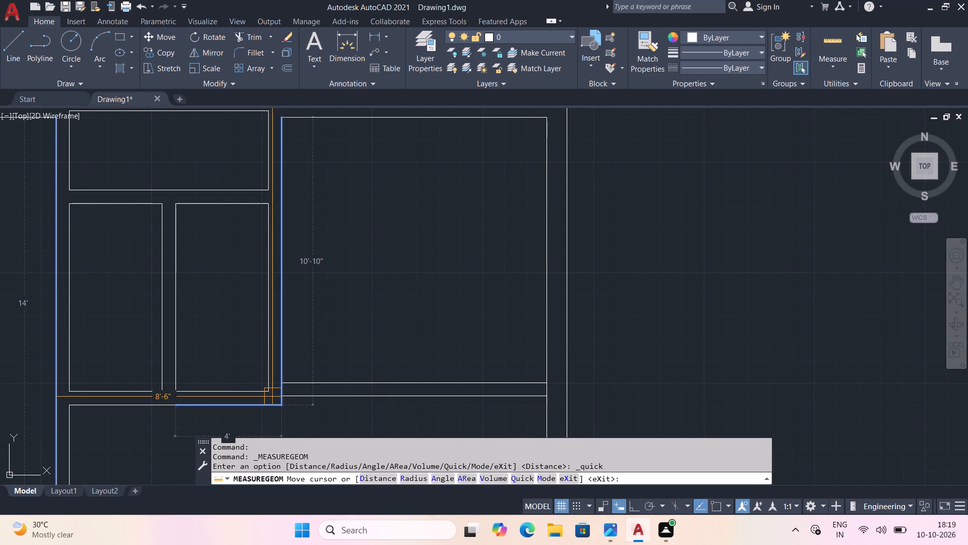
scroll(288, 417, down, 1)
middle_drag(294, 426, 277, 283)
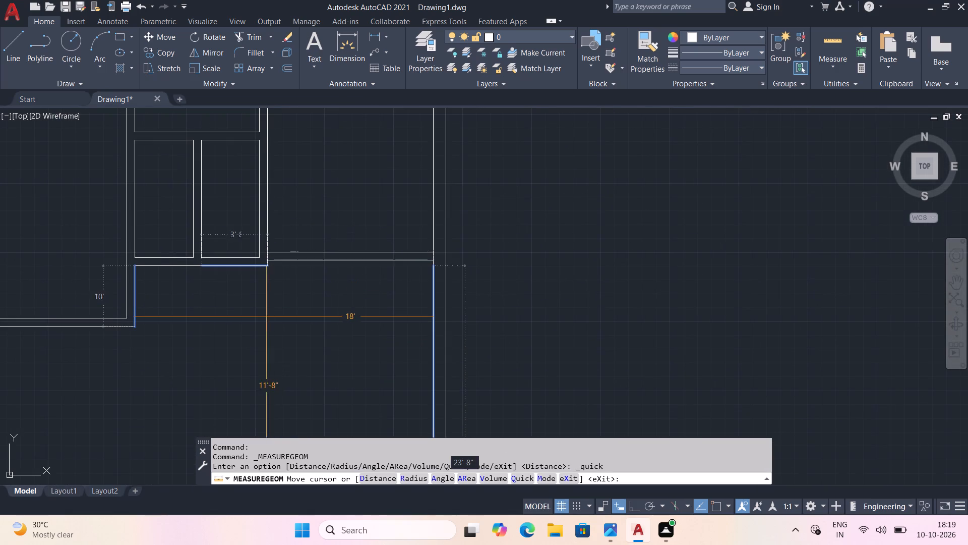
middle_click(261, 316)
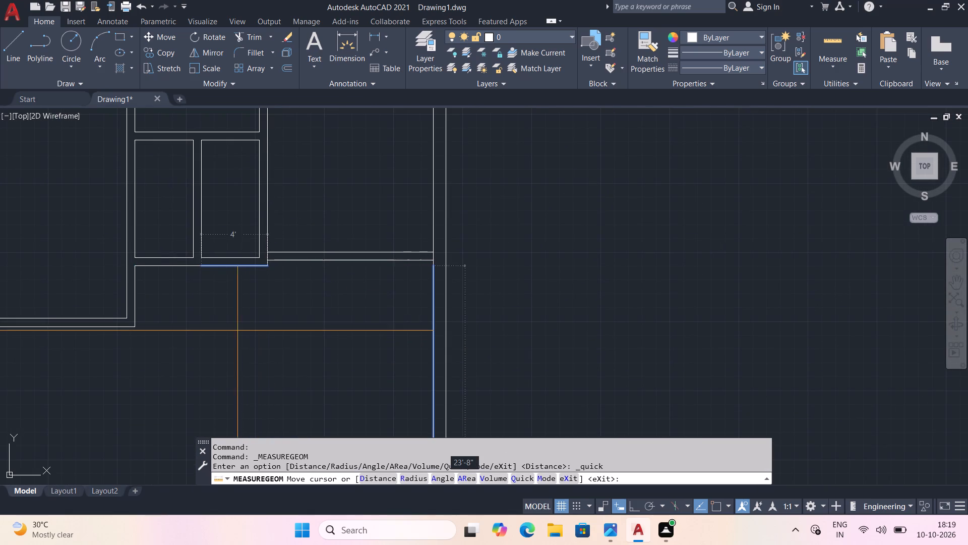
middle_drag(239, 329, 385, 289)
key(Escape)
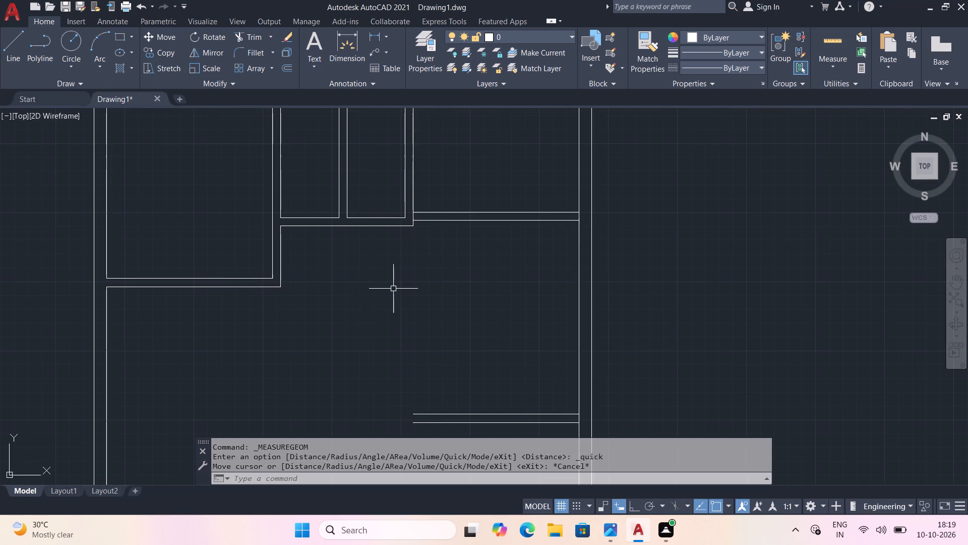
Extend both lines of the new horizontal partition to the inner line of the left outer wall.
key(e)
key(x)
key(space)
middle_drag(419, 384, 414, 364)
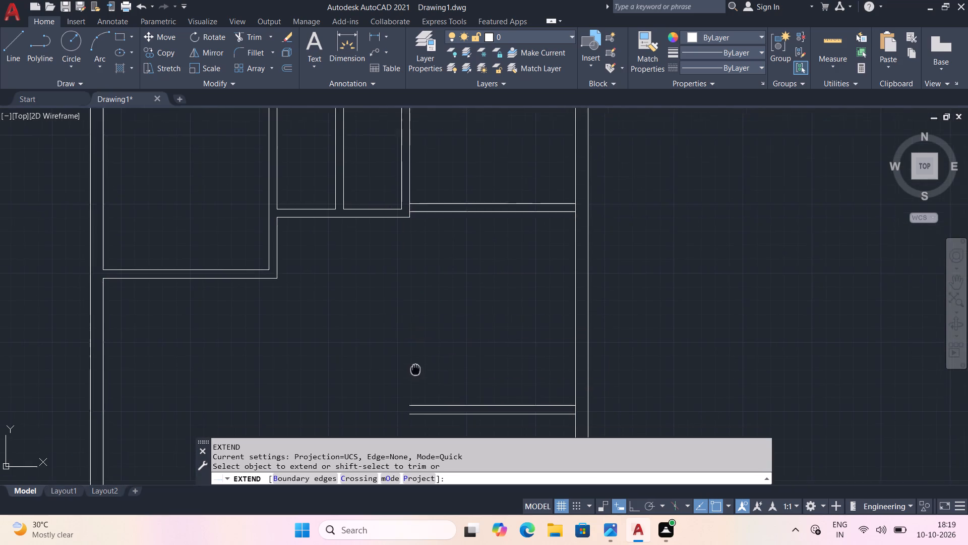
middle_drag(414, 364, 437, 160)
click(443, 200)
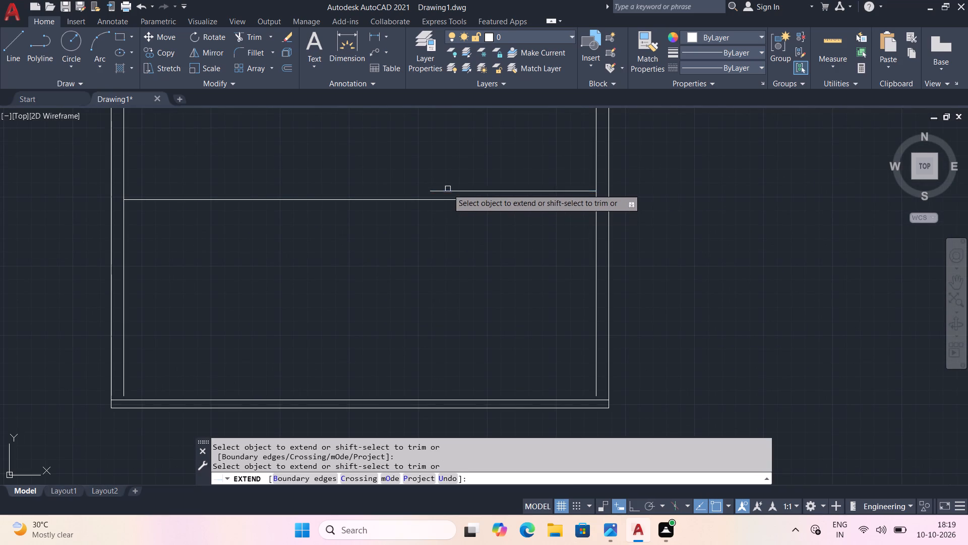
click(445, 190)
key(Escape)
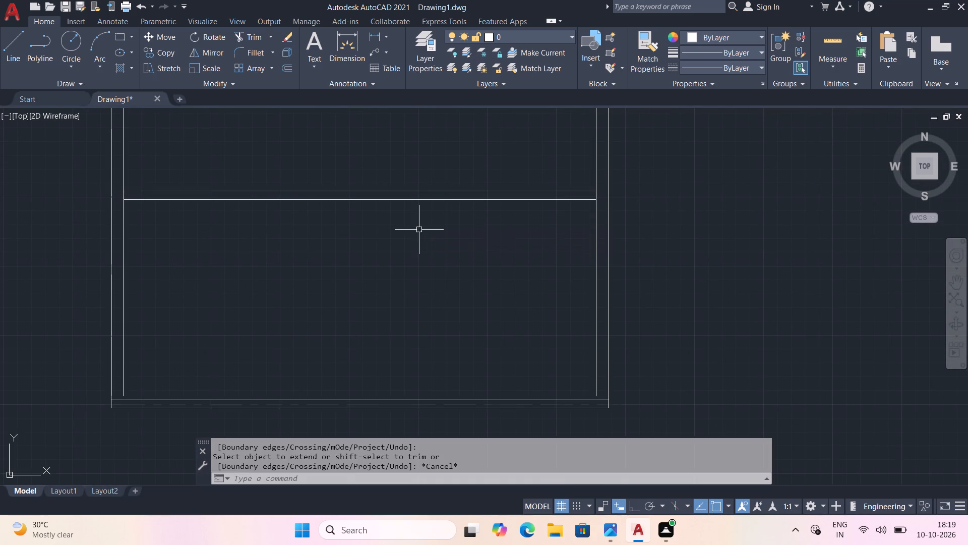
Trim the left outer wall's inner line between the two horizontal partition lines to open the wall junction.
middle_drag(419, 230, 378, 397)
middle_drag(223, 250, 266, 227)
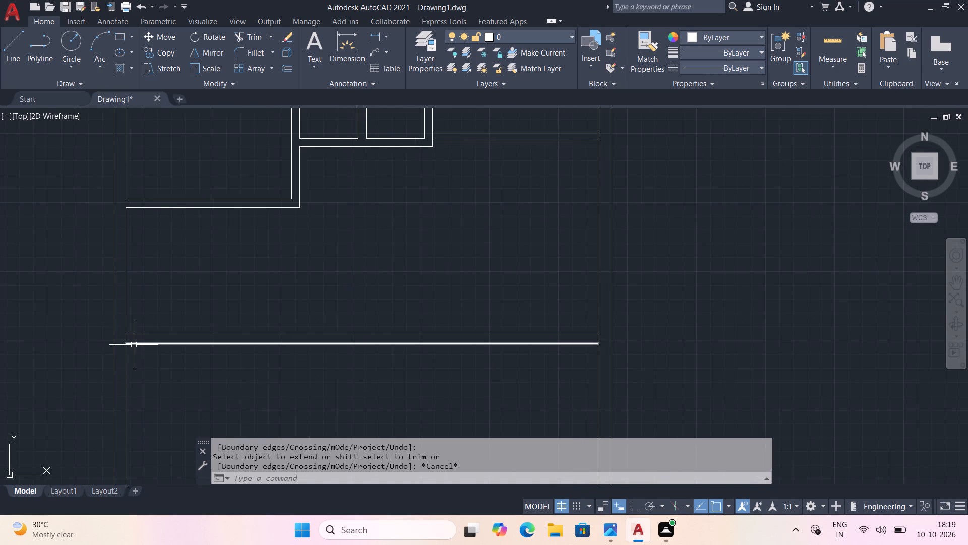
key(t)
key(r)
key(space)
scroll(121, 343, up, 1)
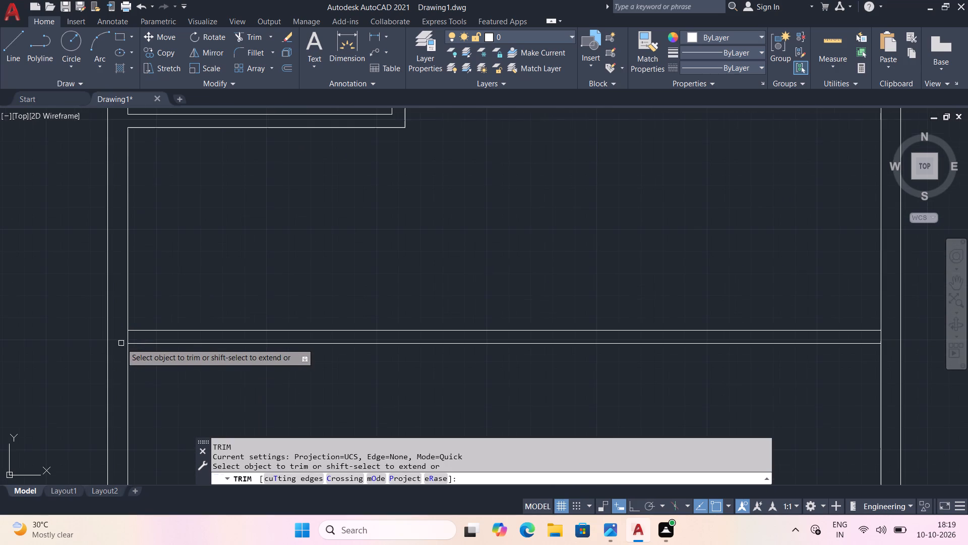
click(127, 340)
key(Escape)
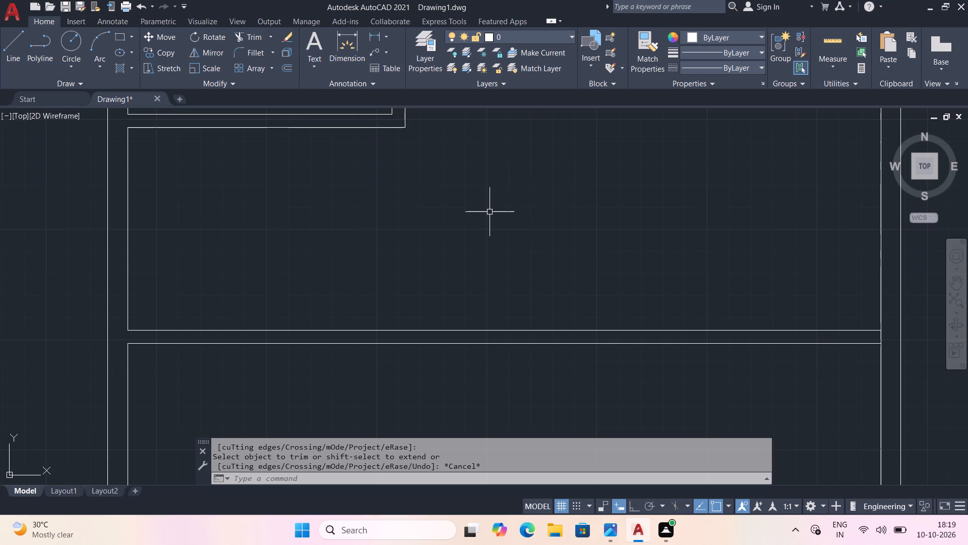
Measure the width and depth of the space above the new horizontal partition.
click(840, 40)
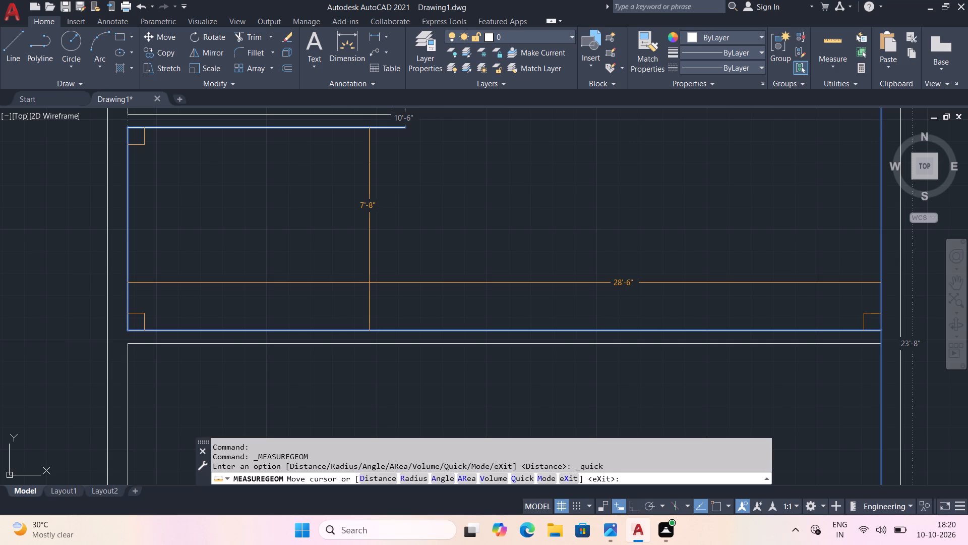
key(Escape)
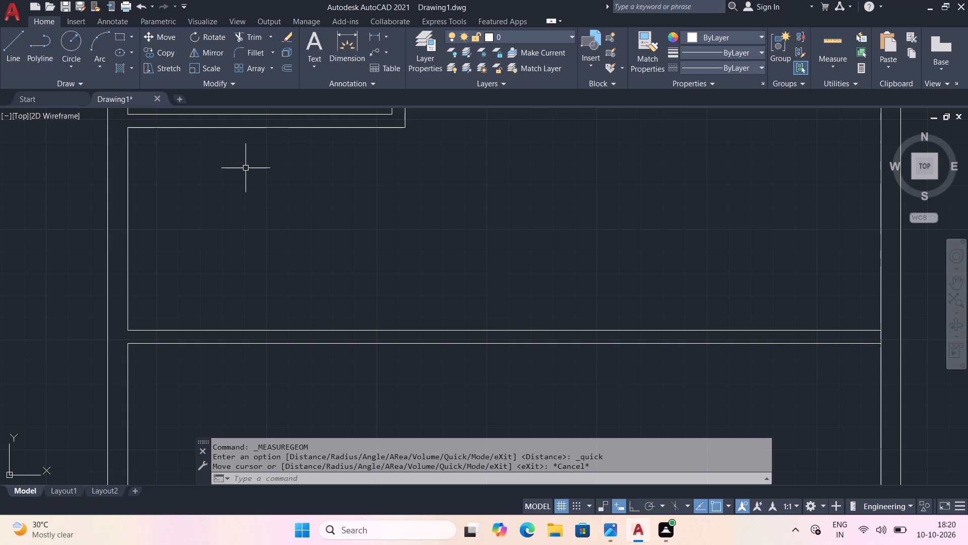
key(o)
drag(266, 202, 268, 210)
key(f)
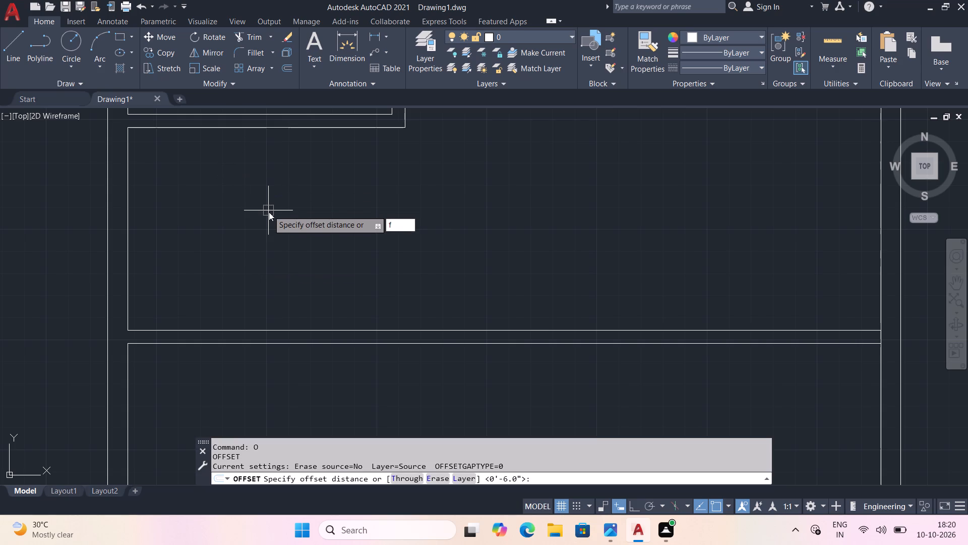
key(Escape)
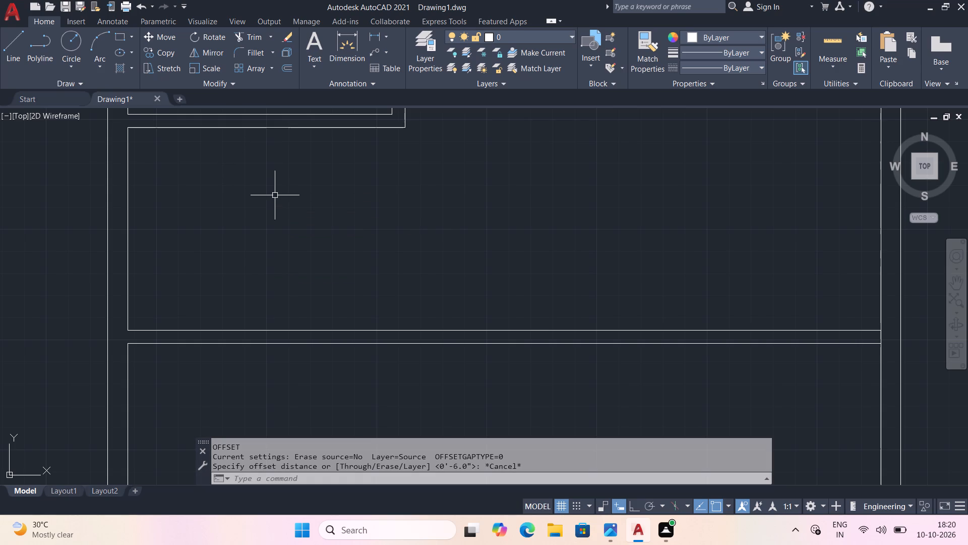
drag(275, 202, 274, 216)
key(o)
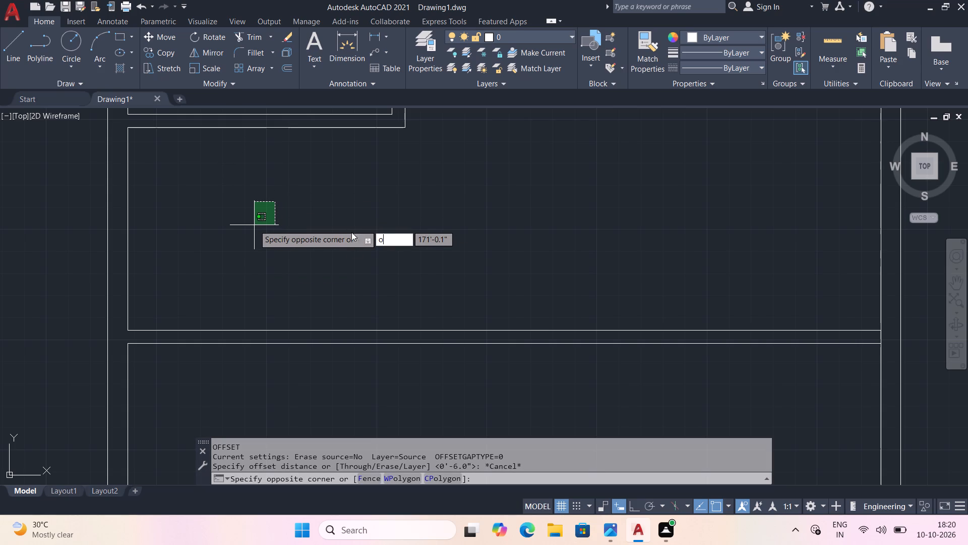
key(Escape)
Offset the left outer wall's inner line 10' inward, in the space above the new horizontal partition.
key(o)
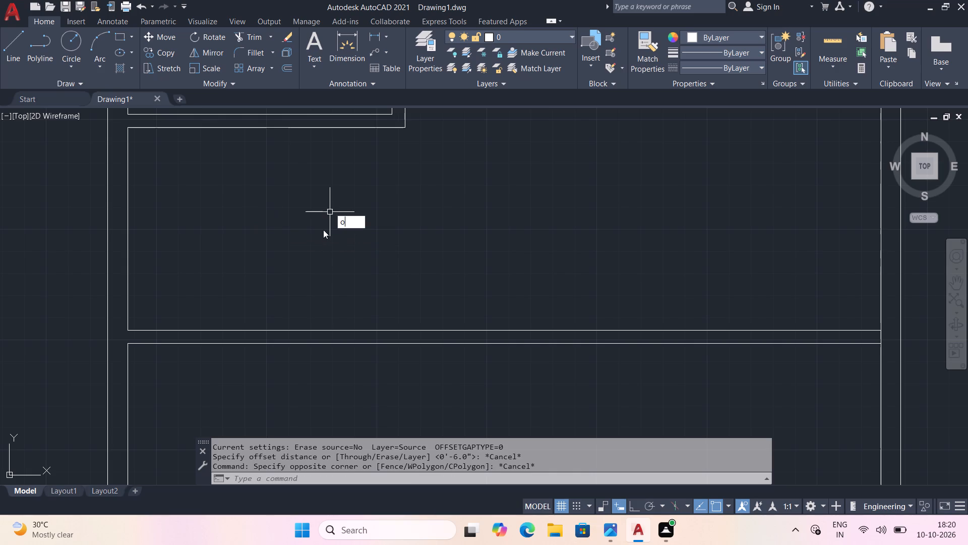
key(f)
key(space)
key(1)
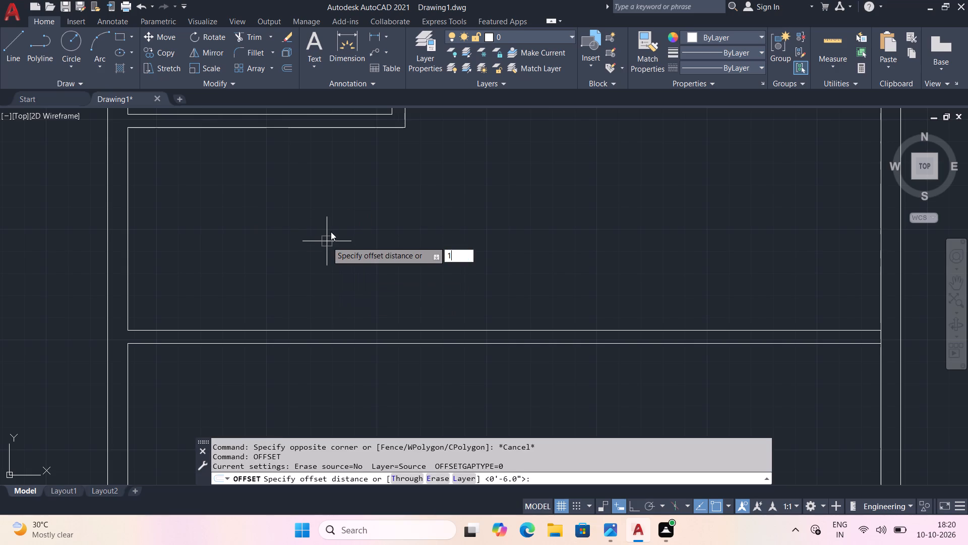
key(0)
key(apostrophe)
key(space)
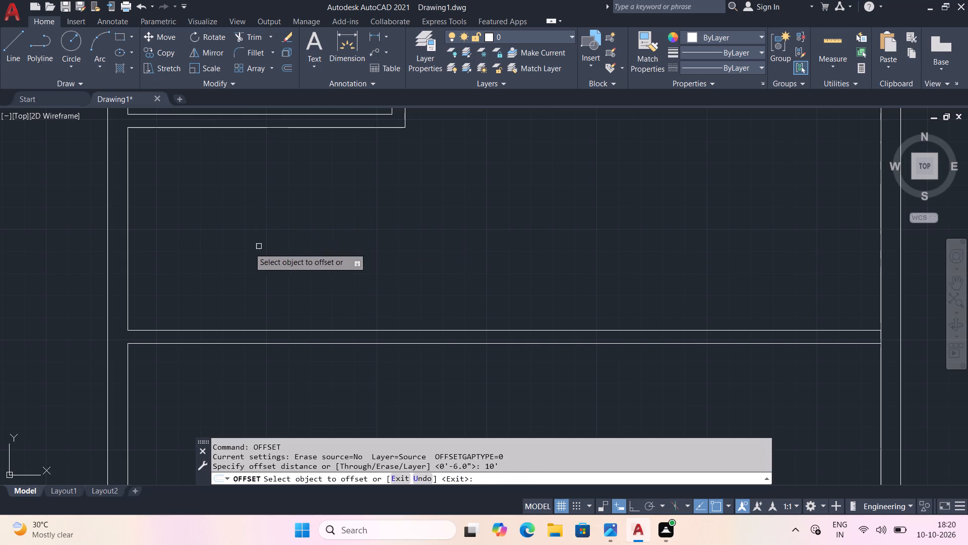
click(130, 261)
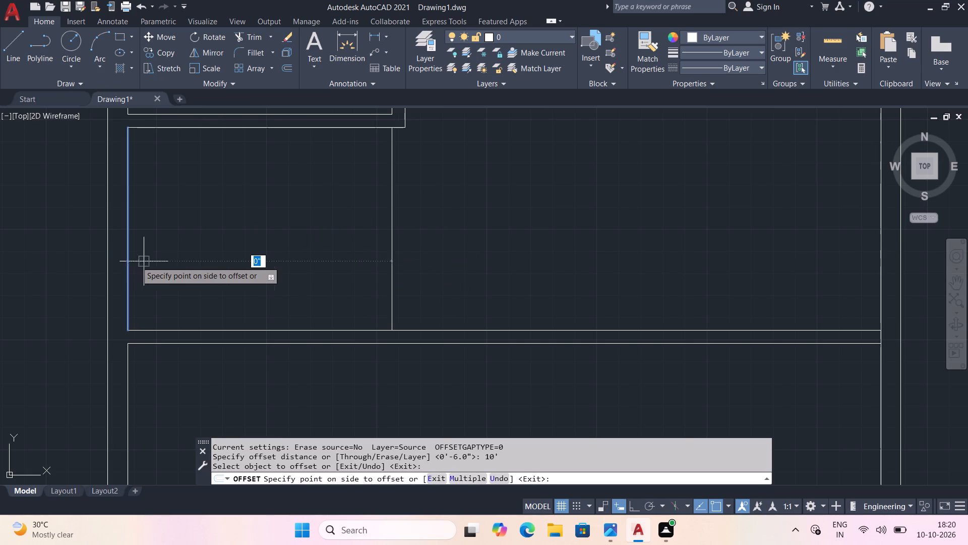
click(321, 257)
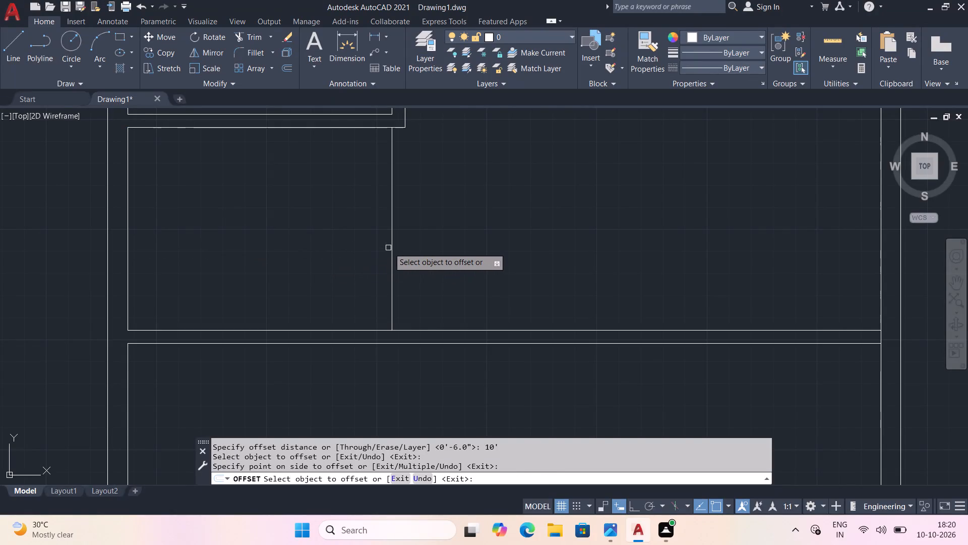
Offset the new vertical line 6" to its right to form the partition thickness.
key(space)
key(space)
key(6)
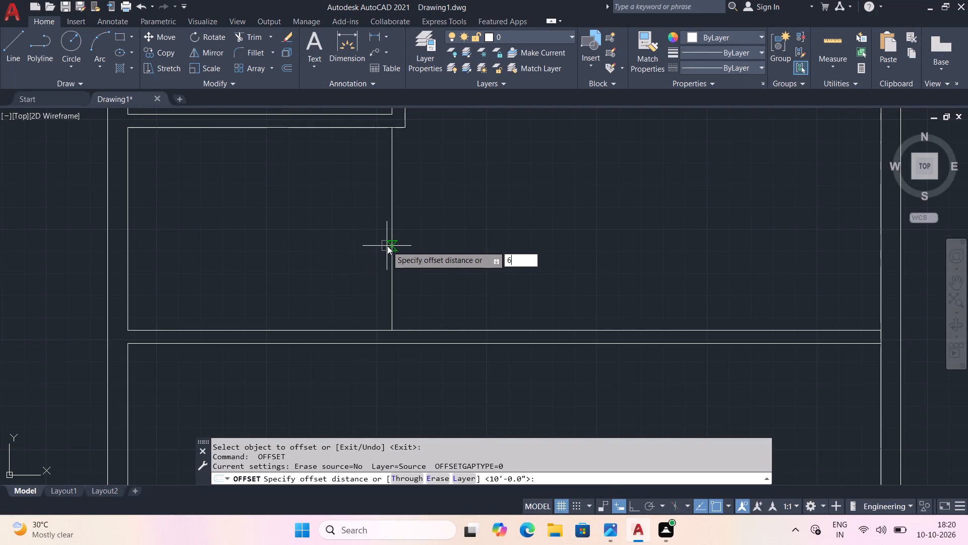
key(shift+quotedbl)
key(Return)
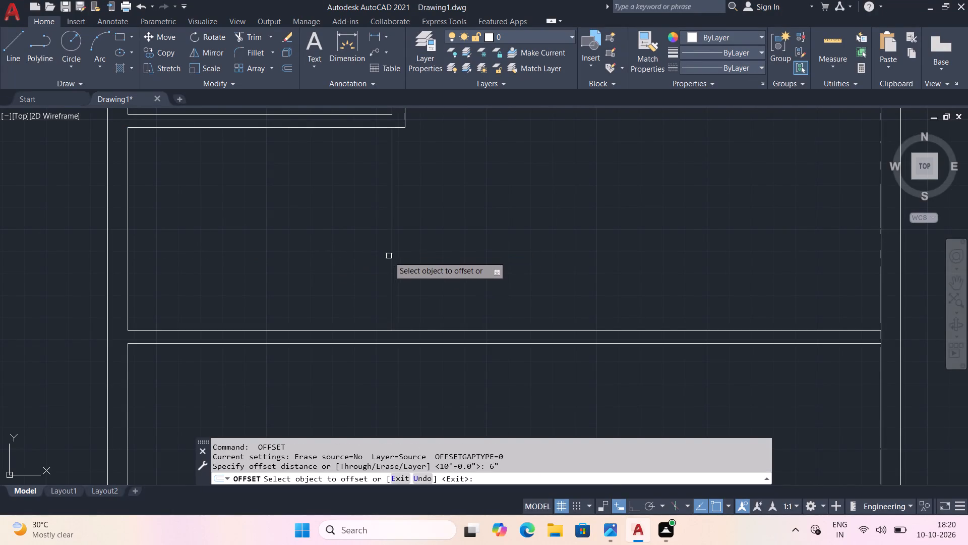
click(393, 259)
click(410, 259)
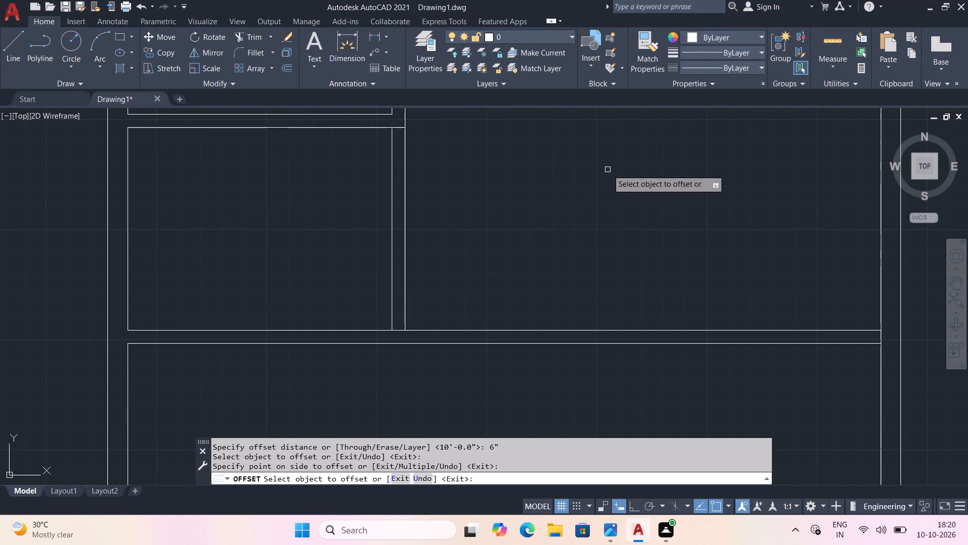
key(Escape)
Measure the width and depth of the room enclosed by the new vertical partition beside the left outer wall.
click(837, 42)
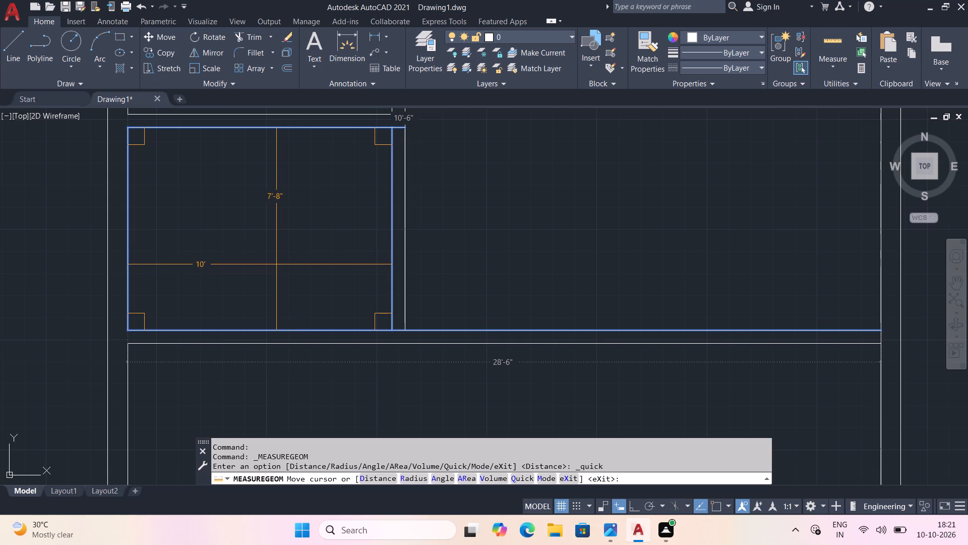
key(Escape)
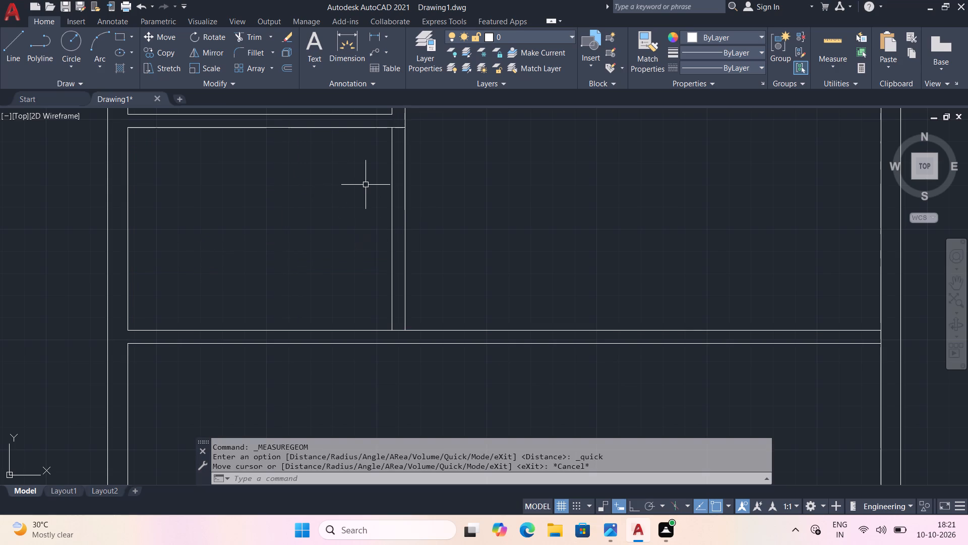
Draw a horizontal line across the middle of the room, from the left wall's inner line to the vertical partition.
key(l)
key(space)
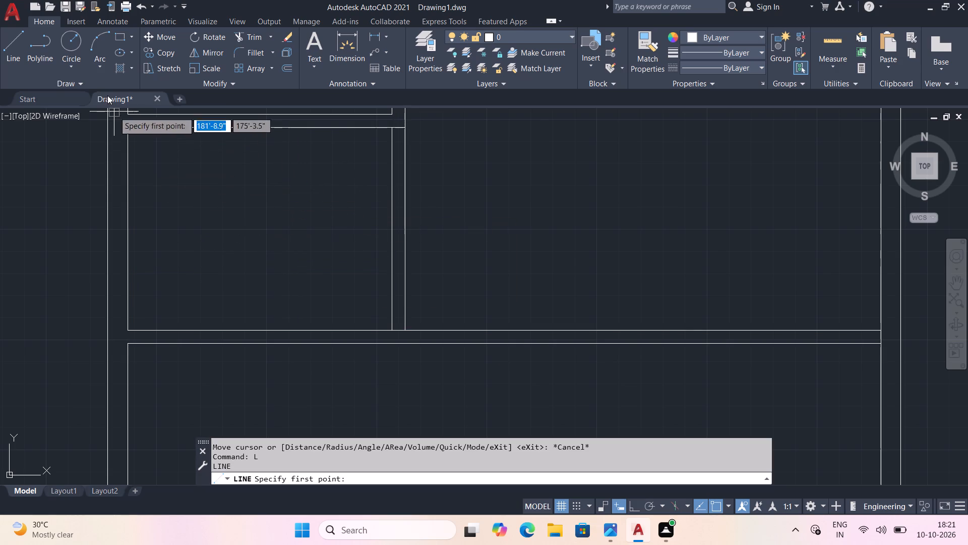
click(130, 226)
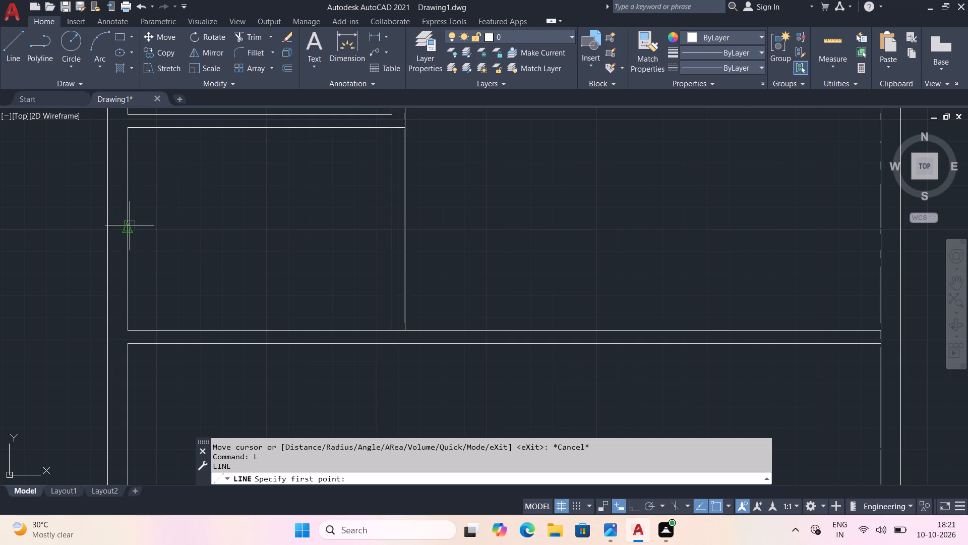
click(391, 229)
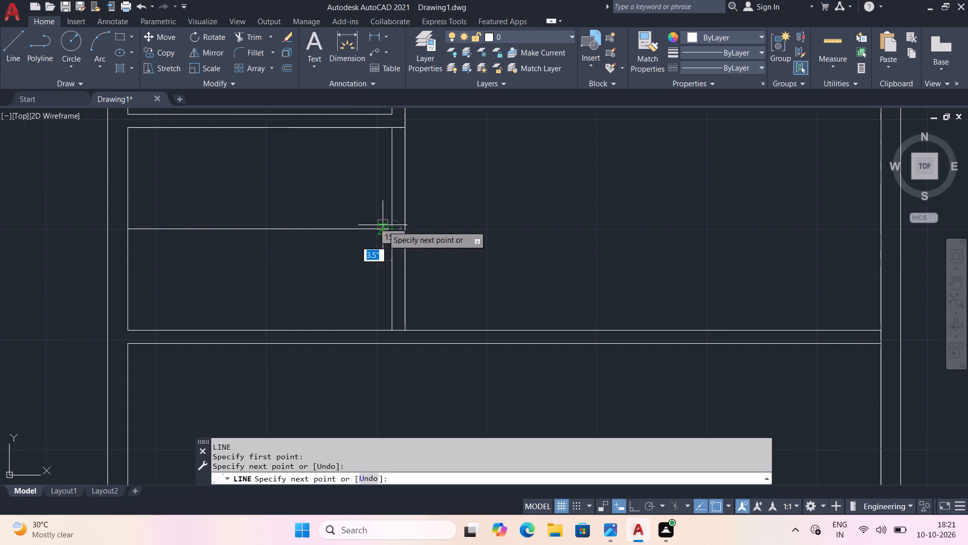
key(space)
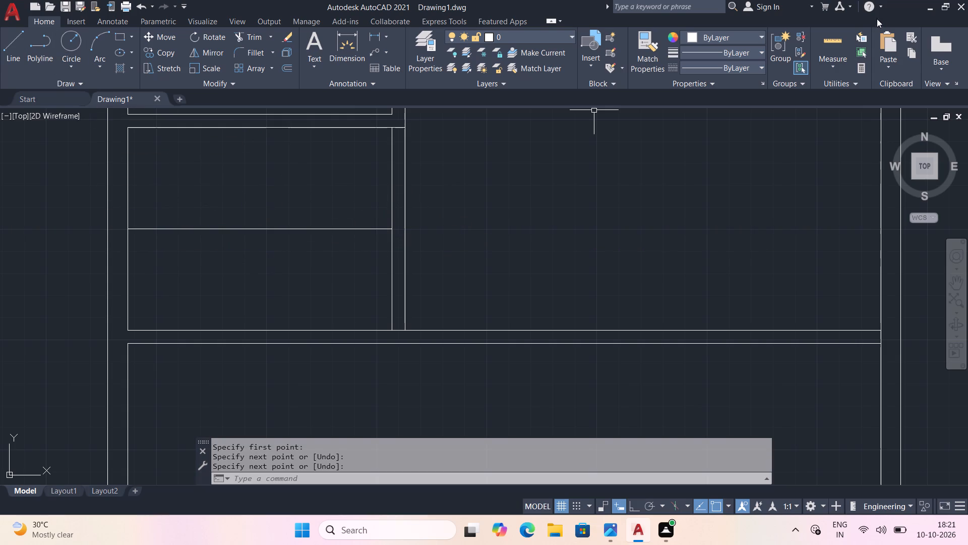
Measure the width and depth of the room's upper half, above the new middle line.
click(835, 53)
click(834, 38)
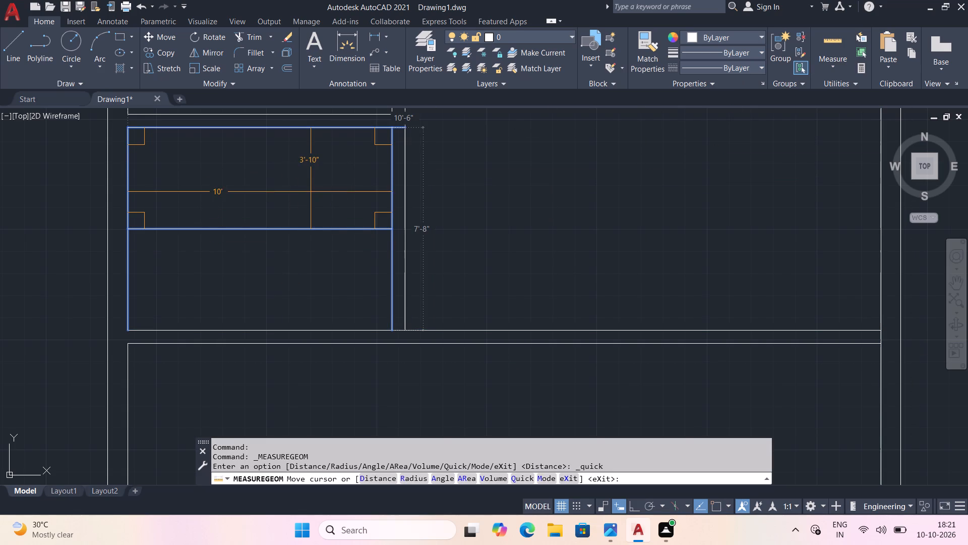
key(Escape)
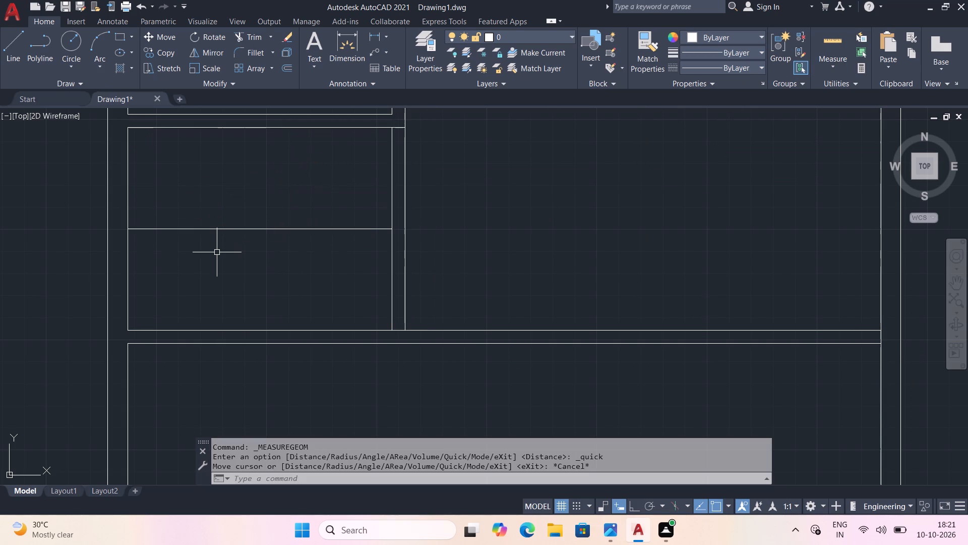
Offset the left outer wall's inner line 3' into the room to mark the staircase landing edge.
key(o)
key(f)
key(space)
key(1)
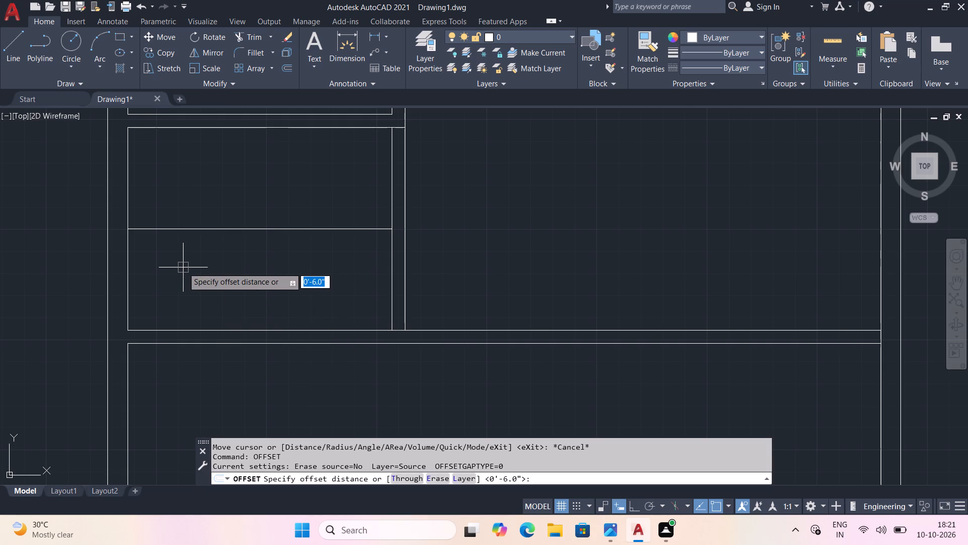
key(0)
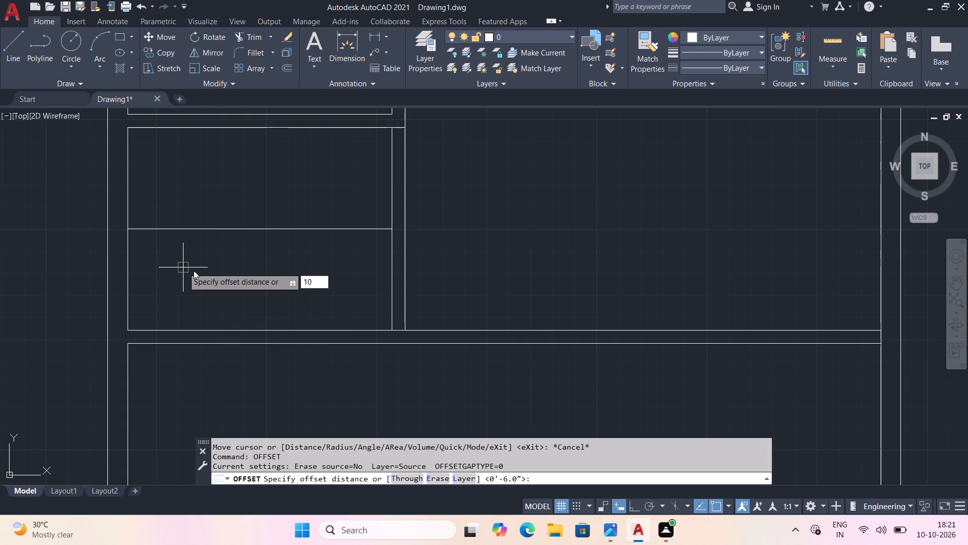
key(BackSpace)
key(BackSpace)
key(3)
key(apostrophe)
key(Return)
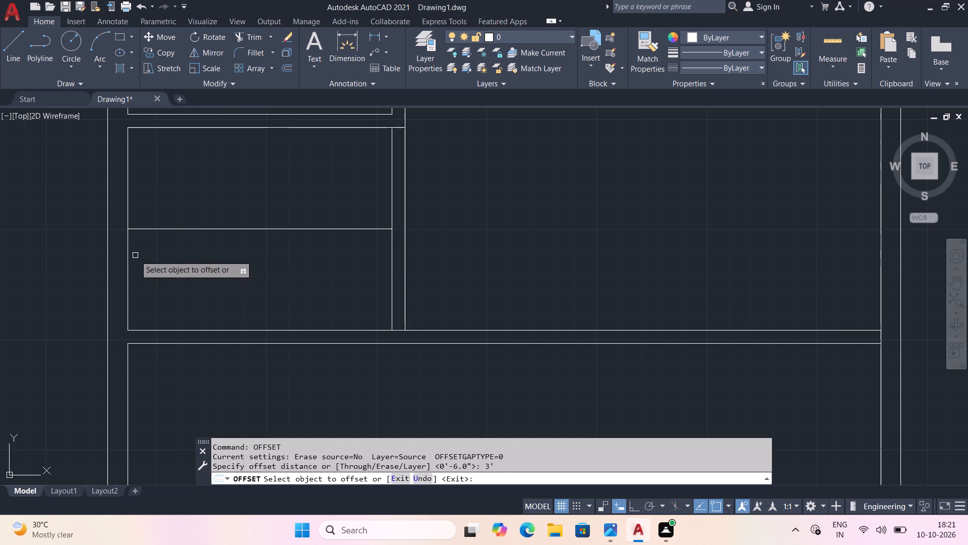
click(128, 265)
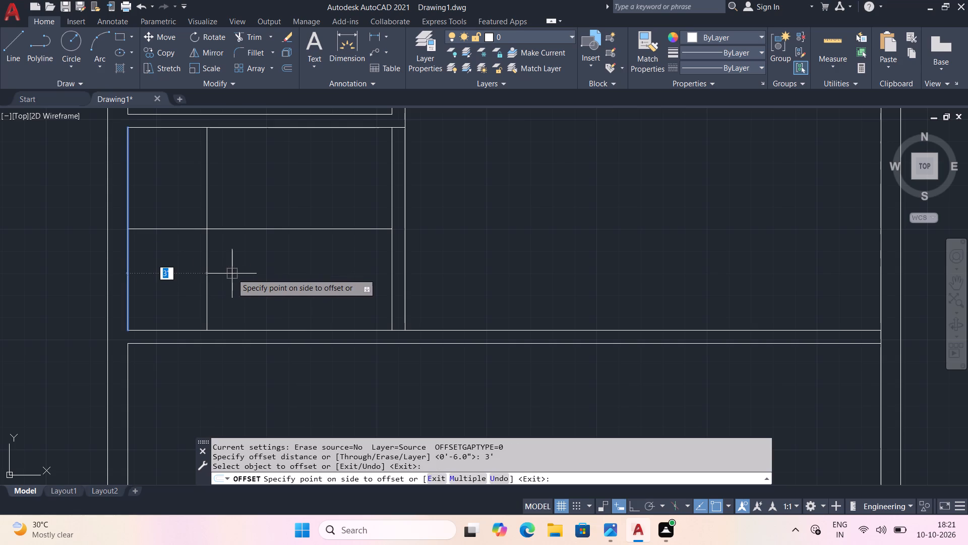
click(232, 274)
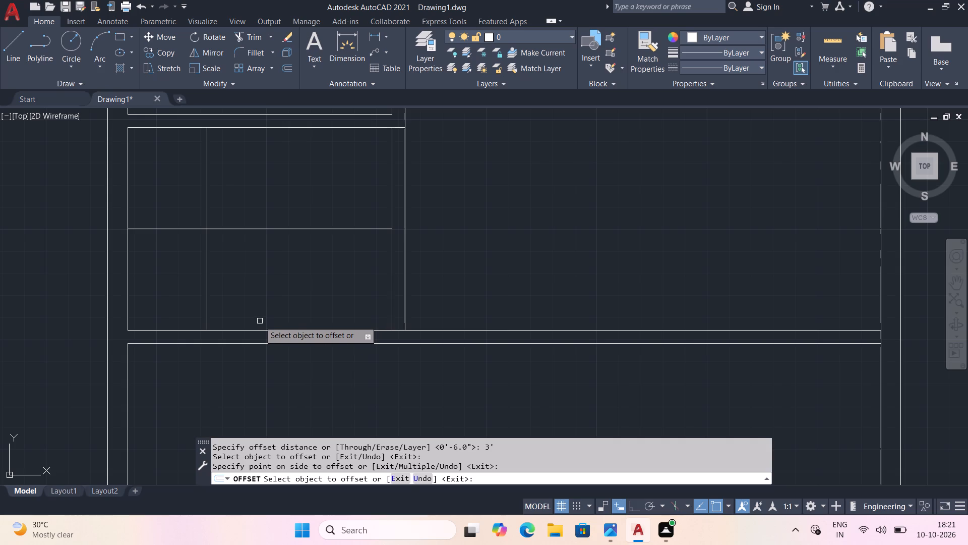
key(space)
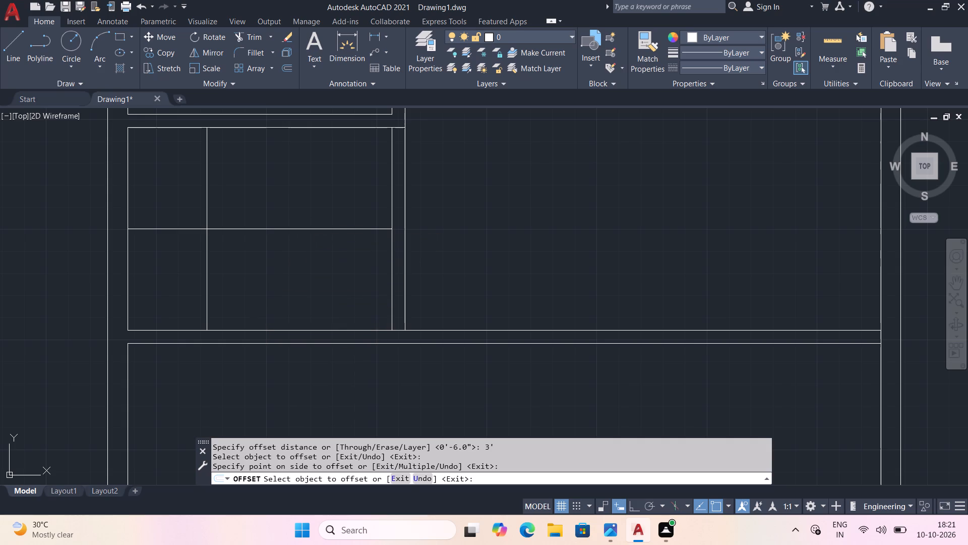
Offset the landing edge repeatedly to the right at 6" spacing to add seven stair tread lines.
key(space)
key(6)
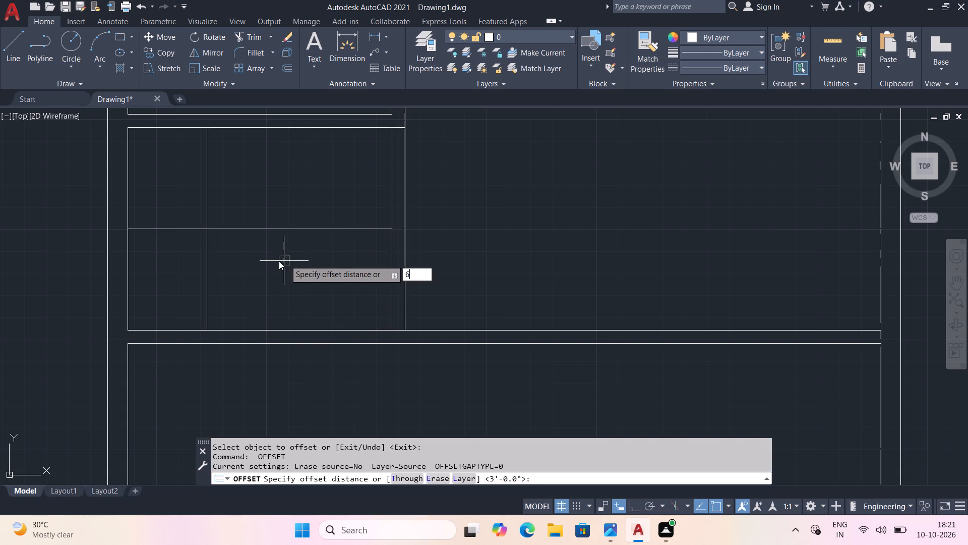
key(shift+quotedbl)
key(Return)
click(207, 183)
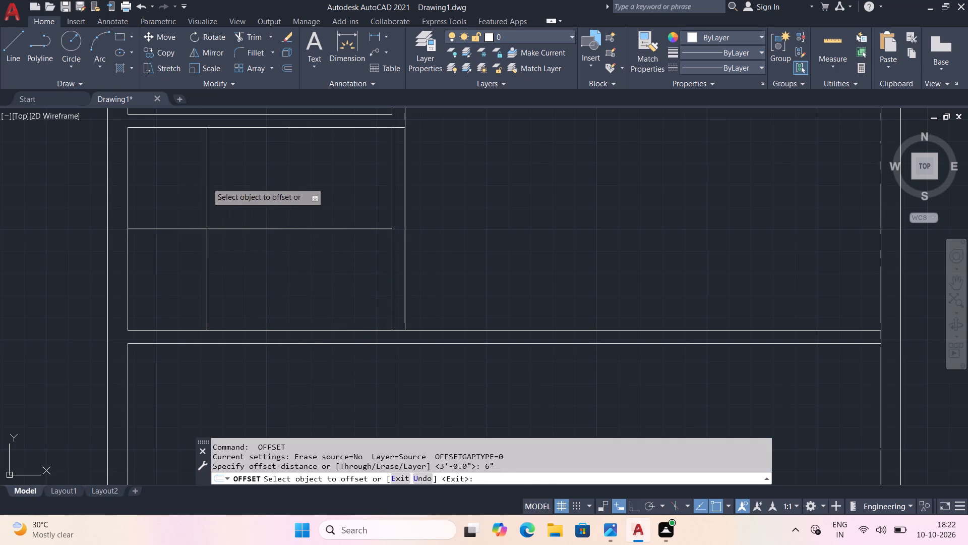
drag(226, 188, 231, 189)
click(220, 192)
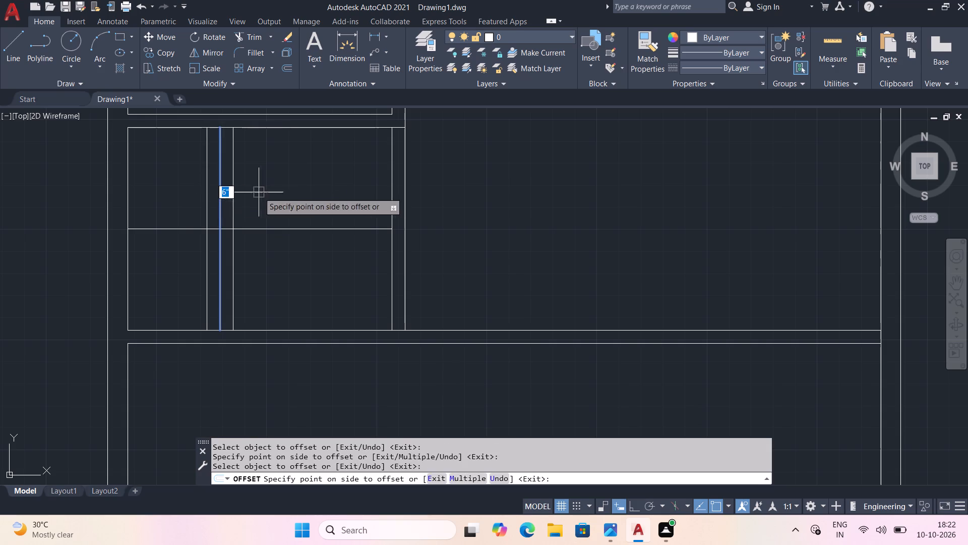
click(266, 192)
click(231, 202)
click(267, 202)
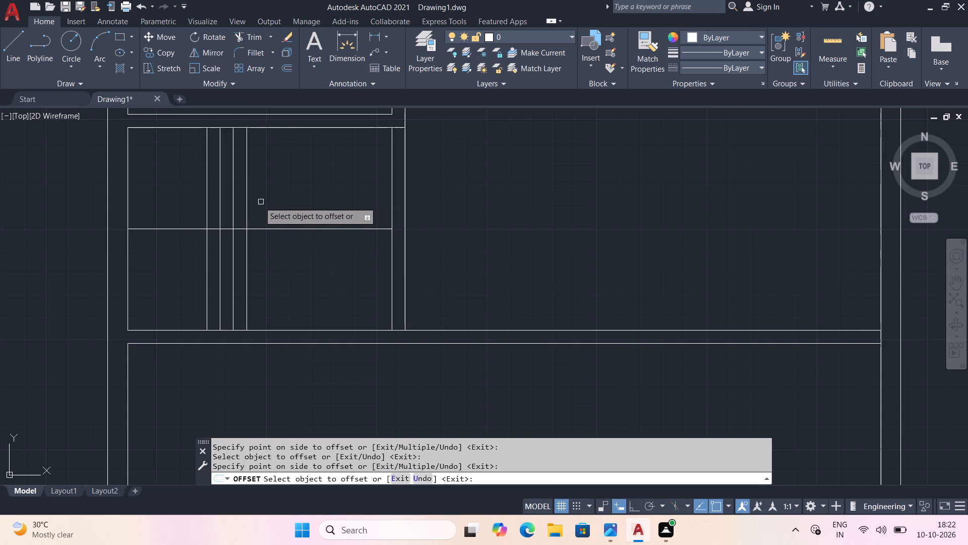
click(247, 202)
click(269, 206)
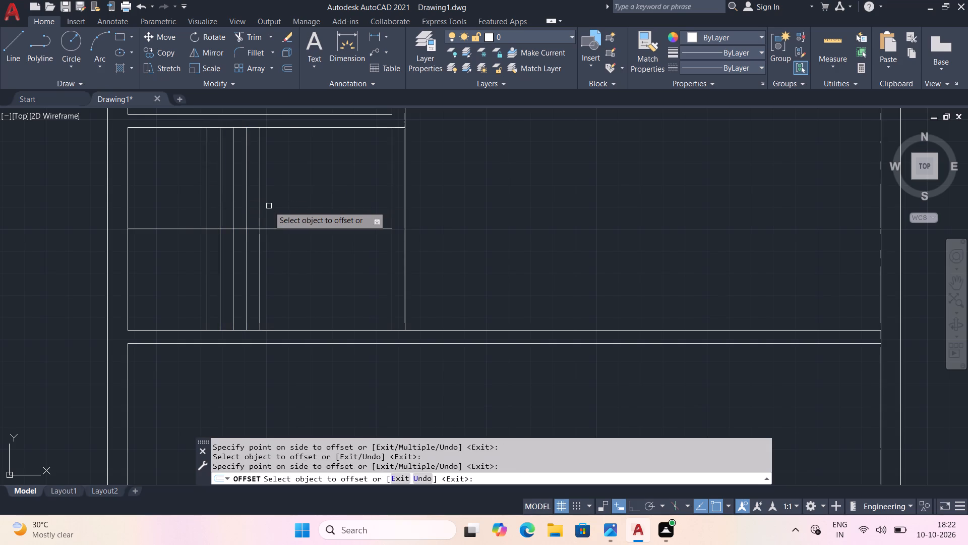
drag(260, 268, 265, 270)
click(286, 272)
click(277, 271)
click(272, 271)
click(298, 269)
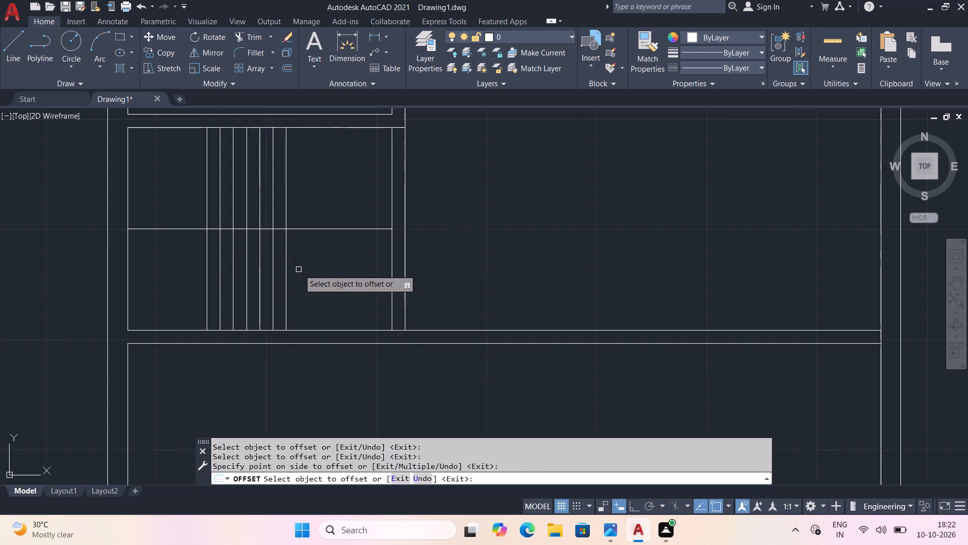
click(284, 272)
click(316, 276)
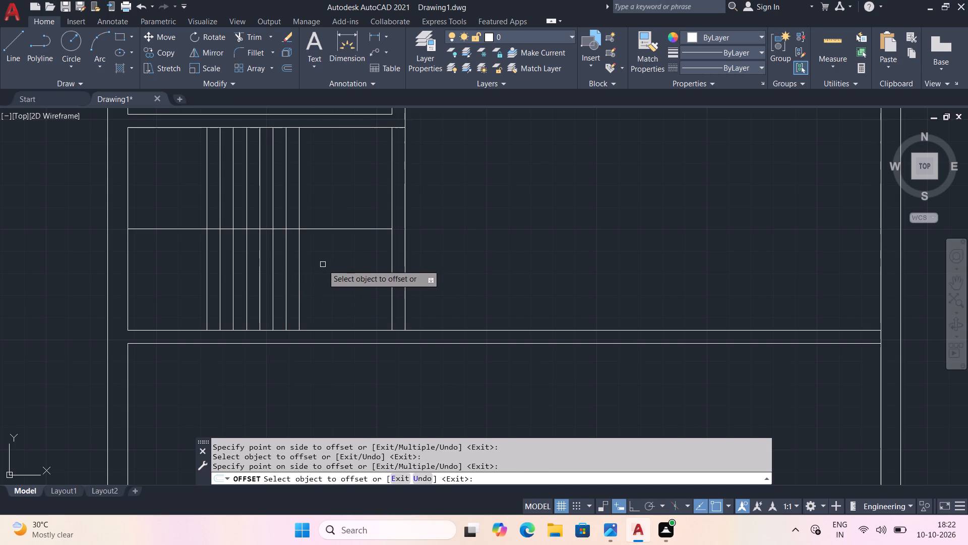
key(Escape)
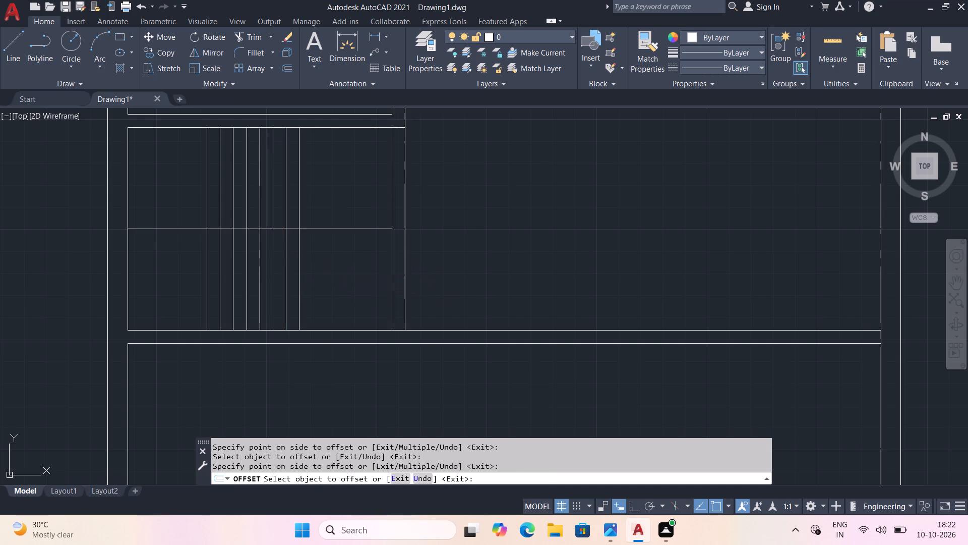
Trim the four rightmost tread lines above the staircase's middle line, leaving their lower flight portions.
key(t)
key(r)
key(space)
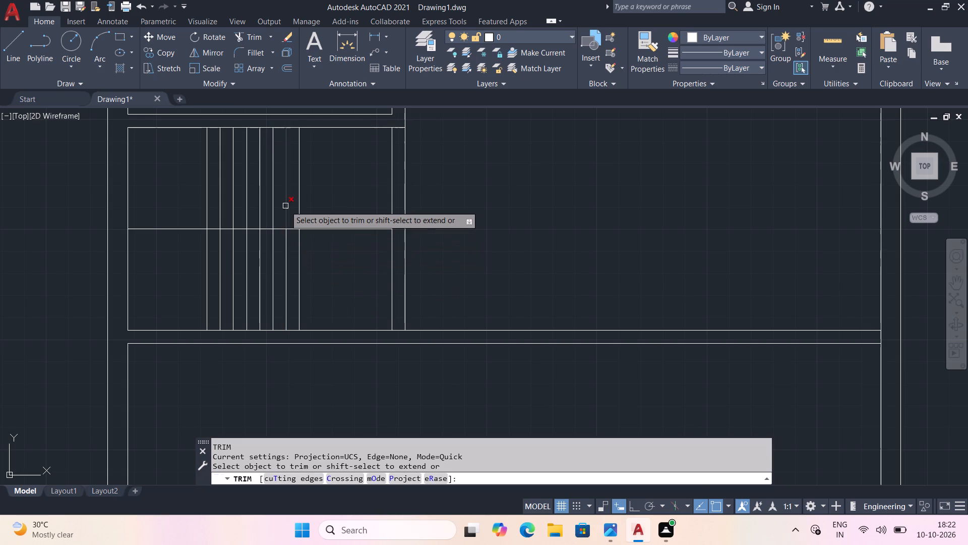
drag(285, 206, 306, 208)
click(307, 208)
click(288, 206)
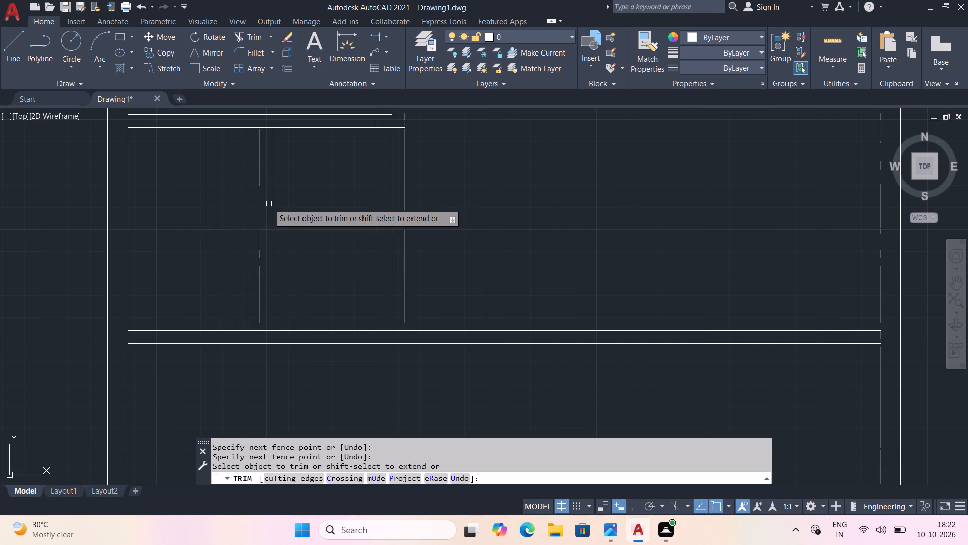
drag(282, 204, 254, 205)
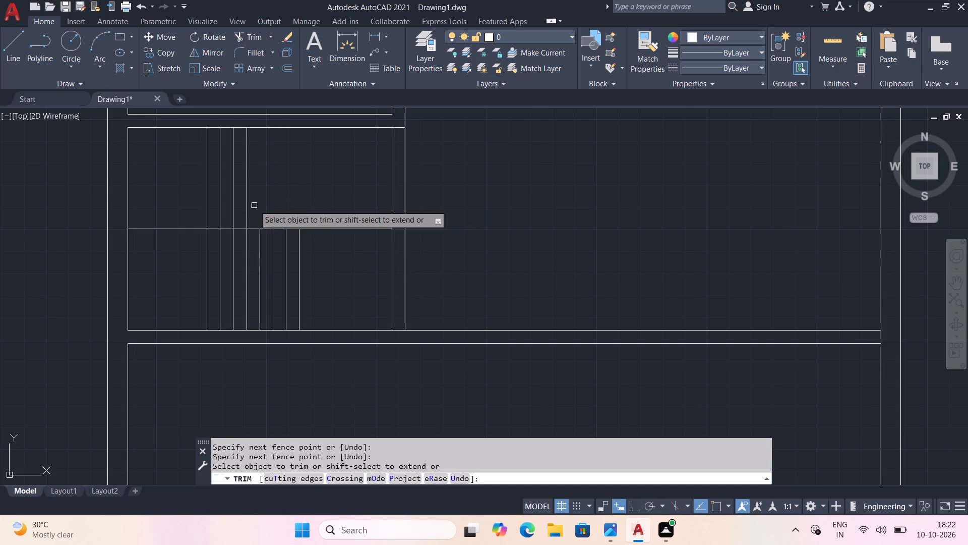
Remove both lines of the vertical partition to the right of the staircase, between the horizontal partitions.
drag(399, 189, 386, 189)
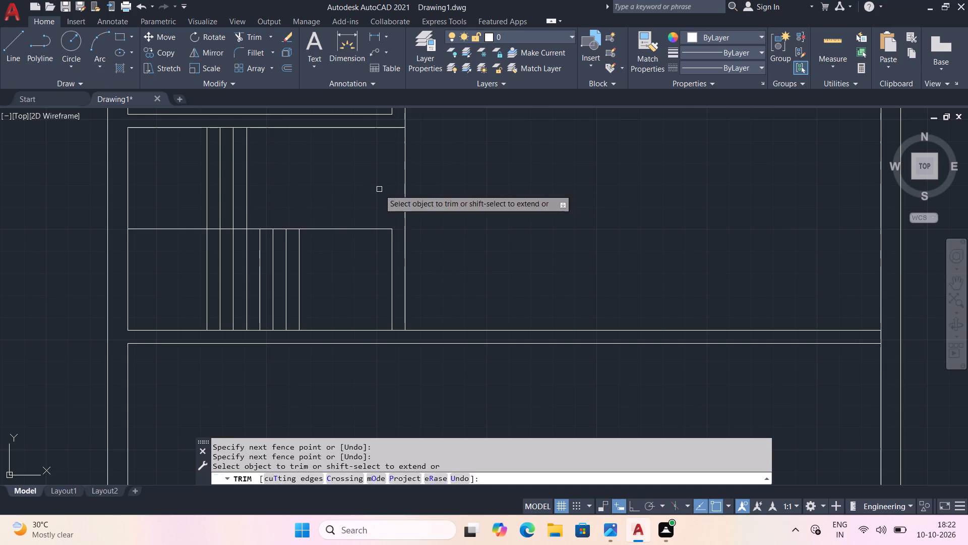
click(379, 189)
click(408, 193)
click(391, 248)
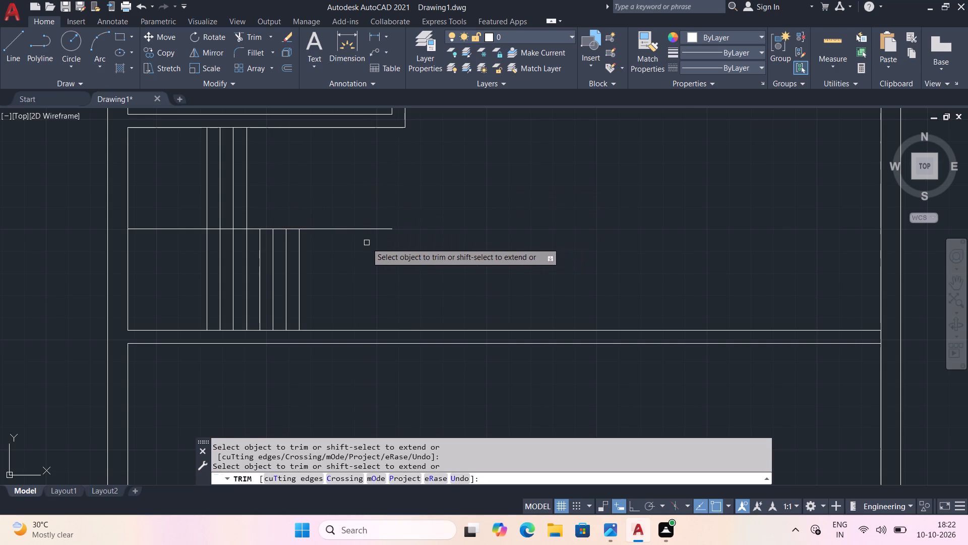
Trim the staircase's middle line where it extends beyond the last tread.
click(367, 229)
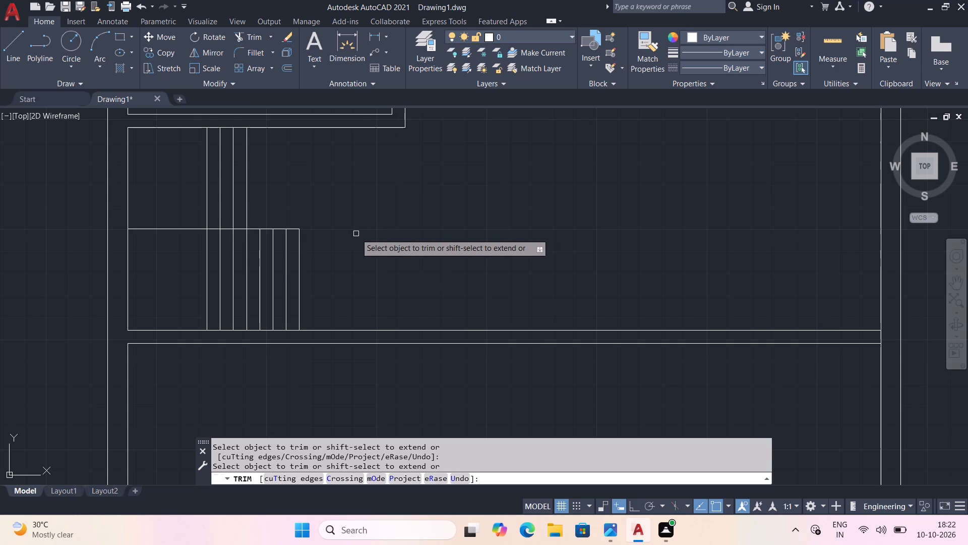
key(Escape)
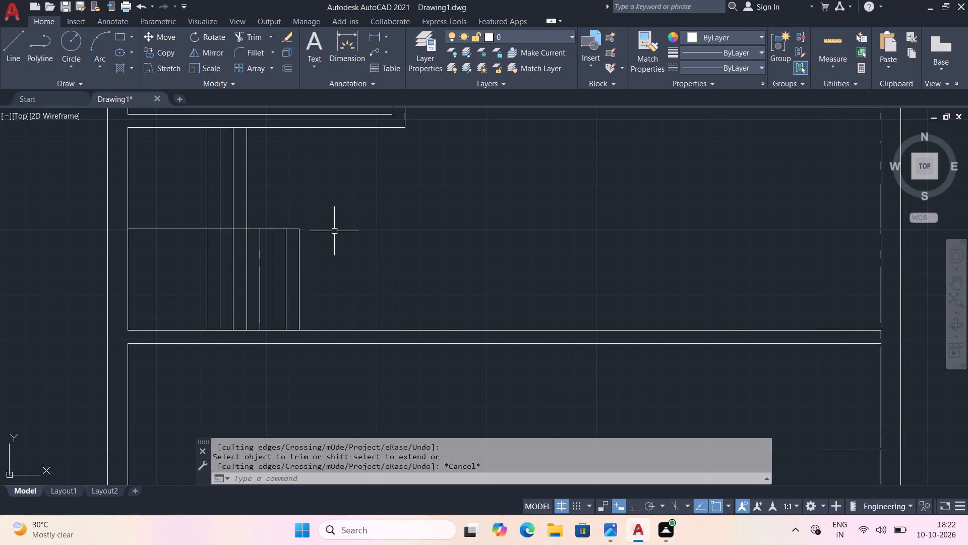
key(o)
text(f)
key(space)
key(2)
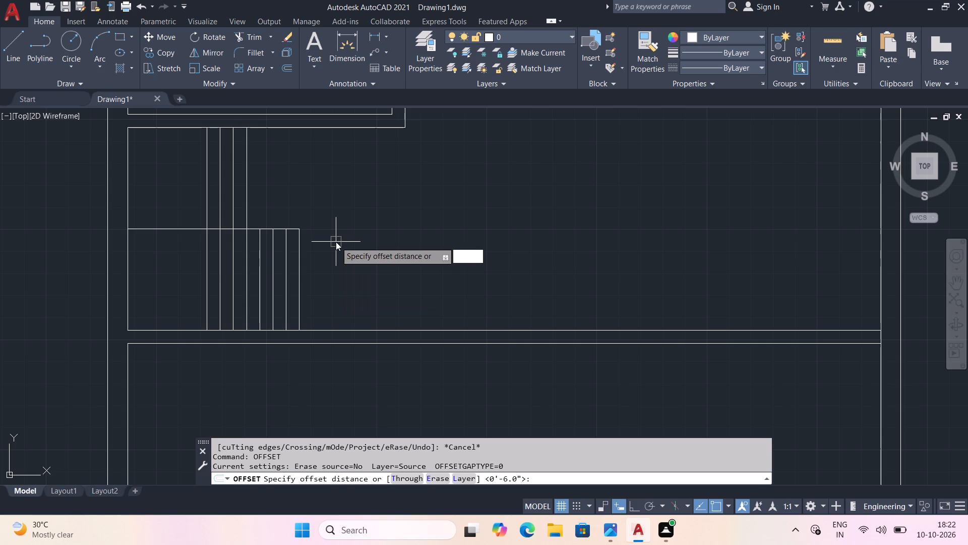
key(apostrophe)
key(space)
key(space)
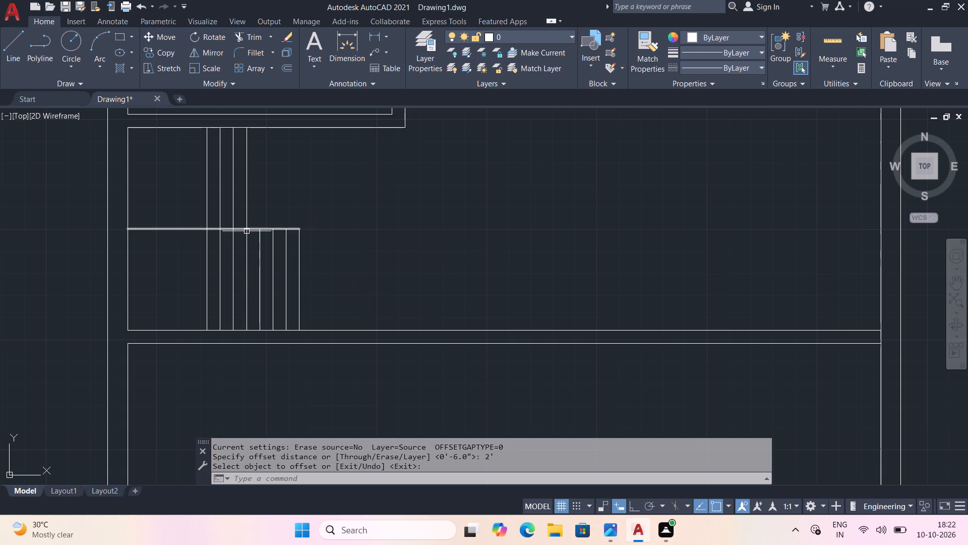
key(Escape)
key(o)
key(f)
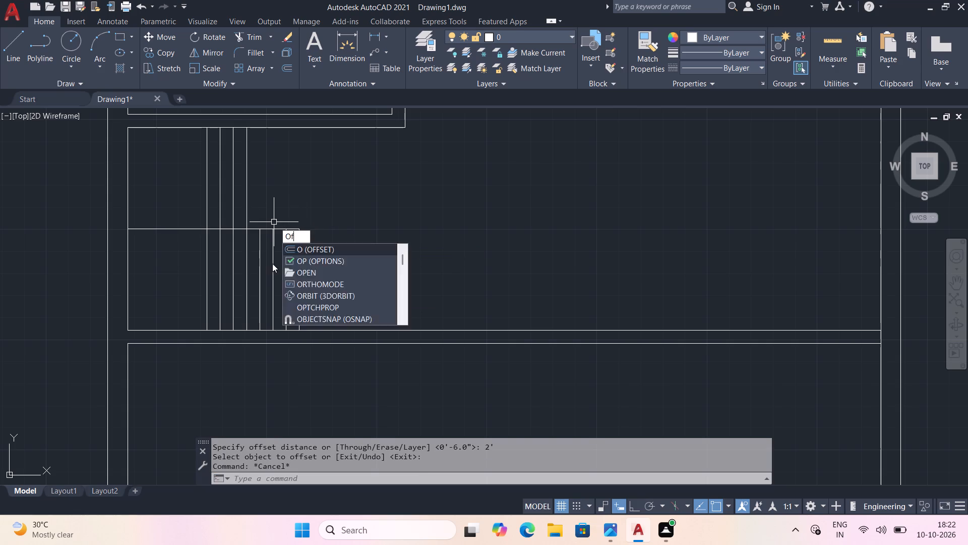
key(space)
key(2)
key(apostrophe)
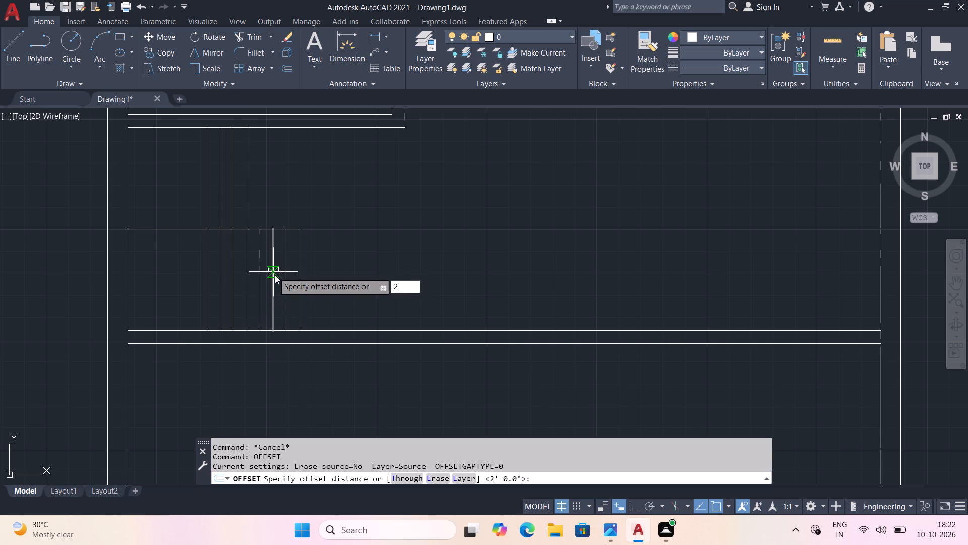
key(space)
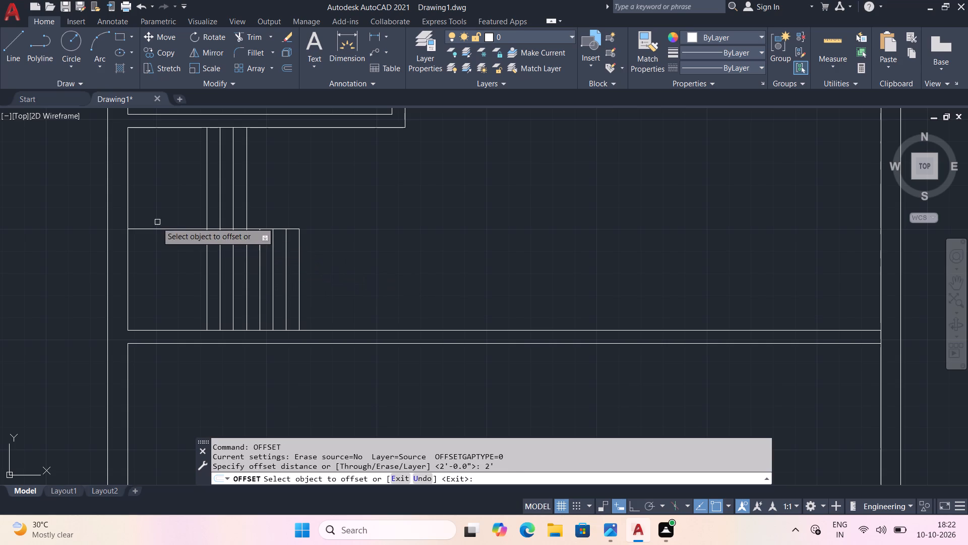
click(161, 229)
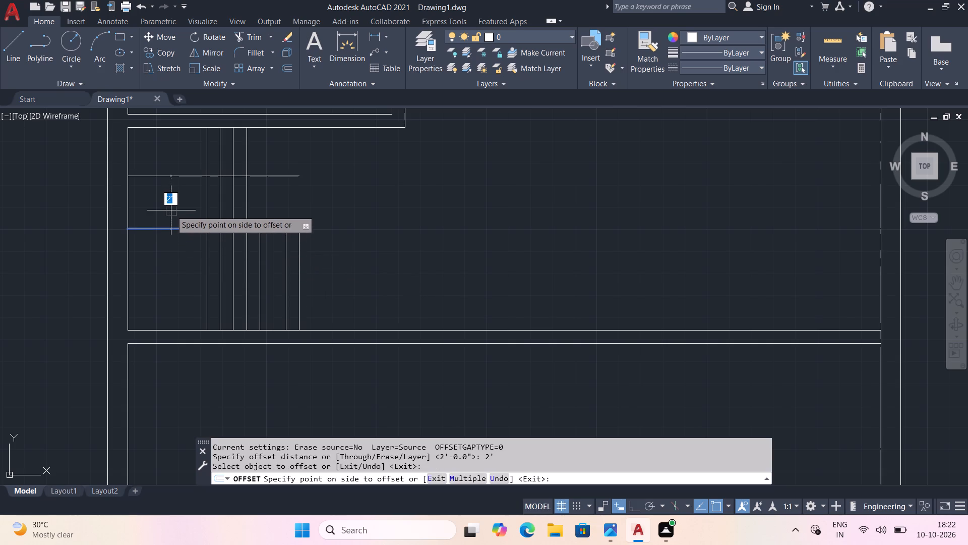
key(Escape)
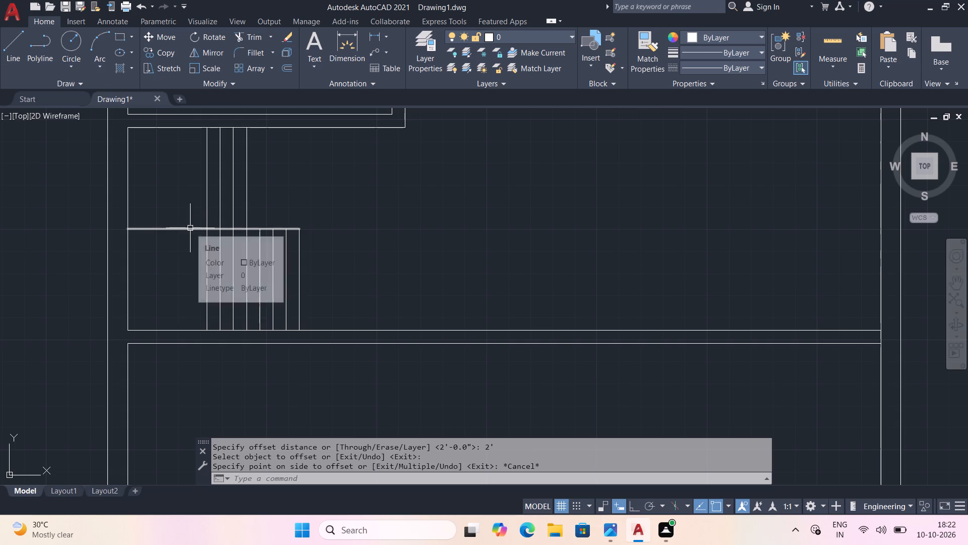
Offset the staircase's middle line 3" to both sides, one copy above and one below.
key(o)
key(f)
key(space)
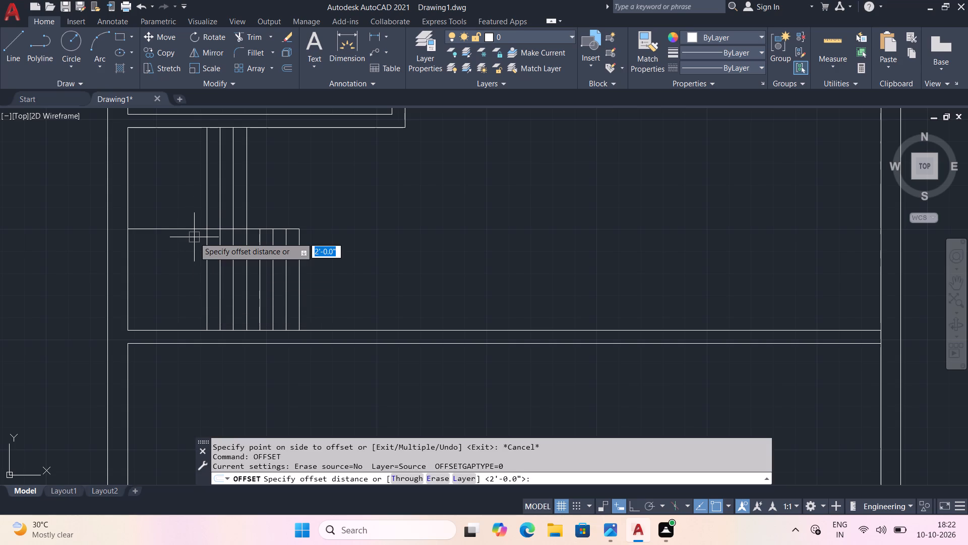
key(3)
key(shift+quotedbl)
key(Return)
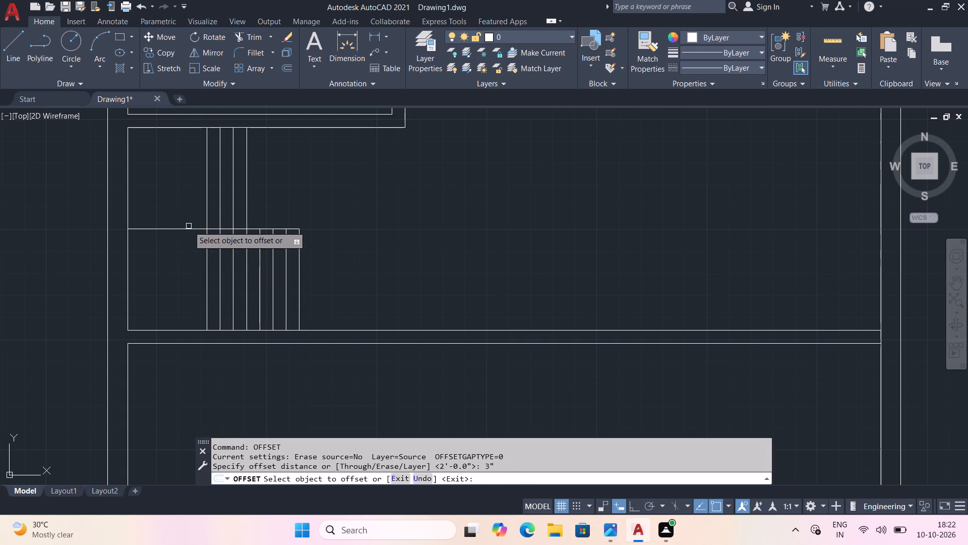
click(196, 232)
click(189, 228)
click(190, 213)
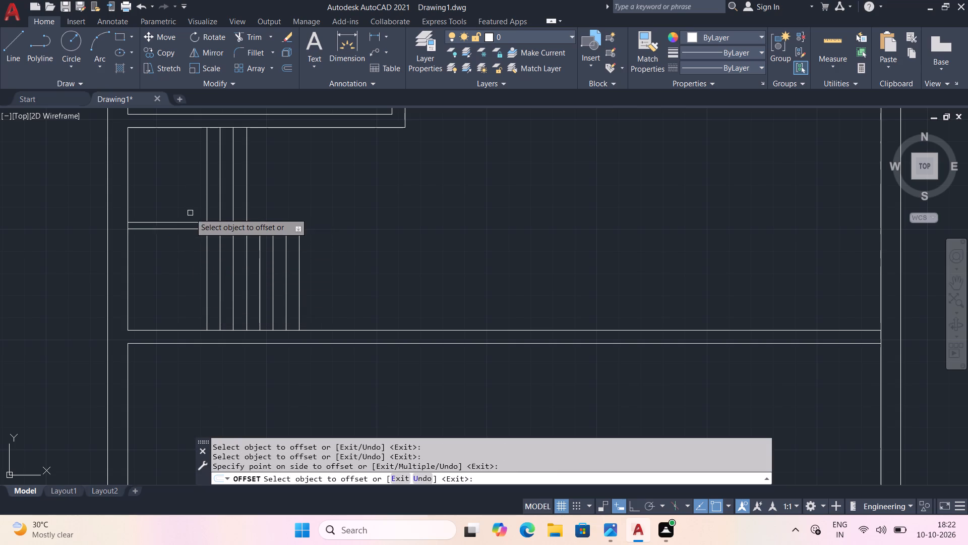
click(193, 231)
click(191, 248)
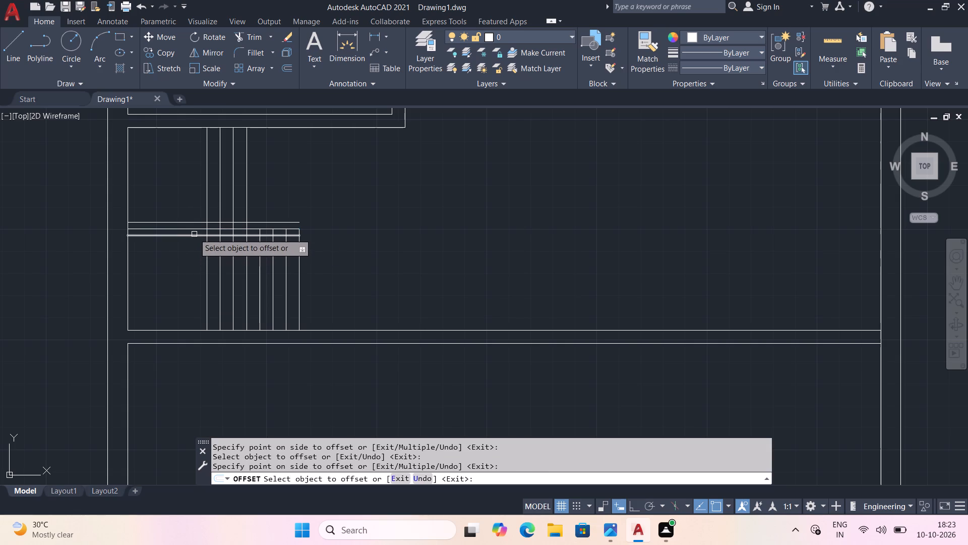
Offset the two 3" copies of the middle line outward by 1", one downward and one upward.
key(space)
key(space)
key(1)
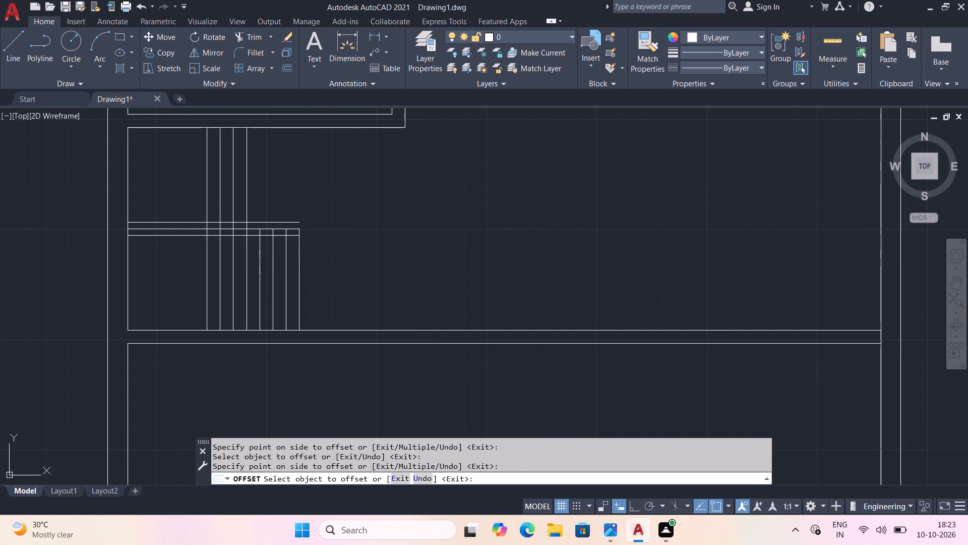
key(shift+quotedbl)
key(space)
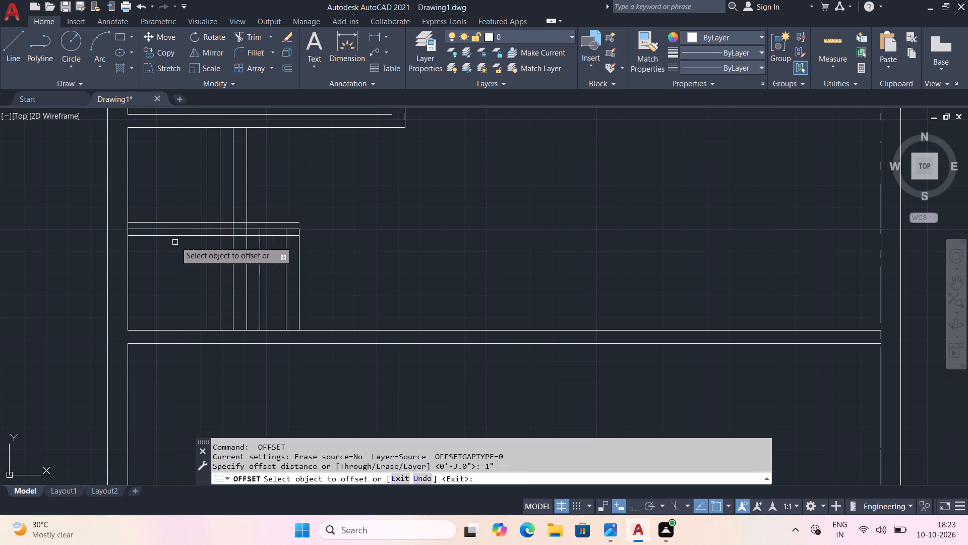
scroll(183, 236, up, 2)
click(186, 236)
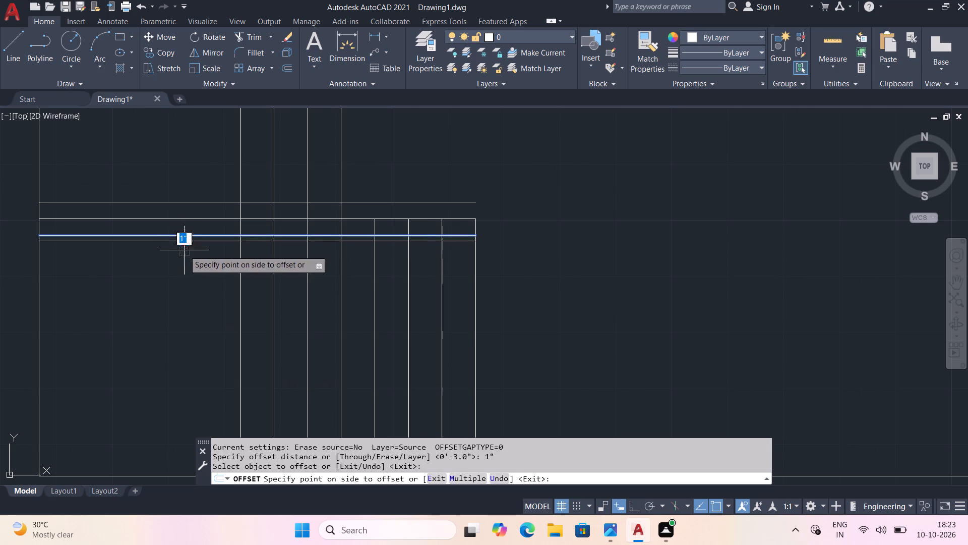
click(180, 260)
click(210, 202)
click(208, 178)
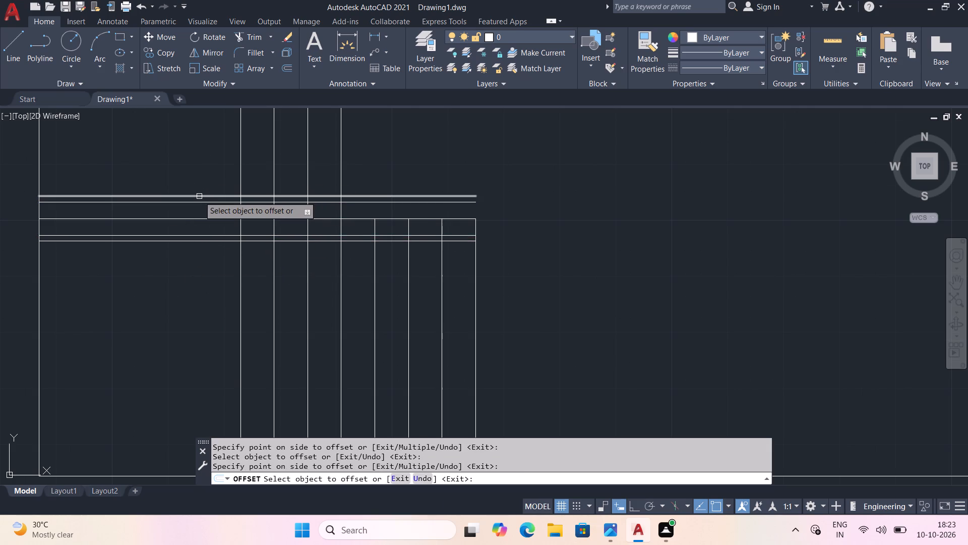
Remove the two 3" offset lines by trimming their landing portions and erasing the remainders, keeping the outer lines and the middle line.
key(Escape)
key(t)
key(r)
key(space)
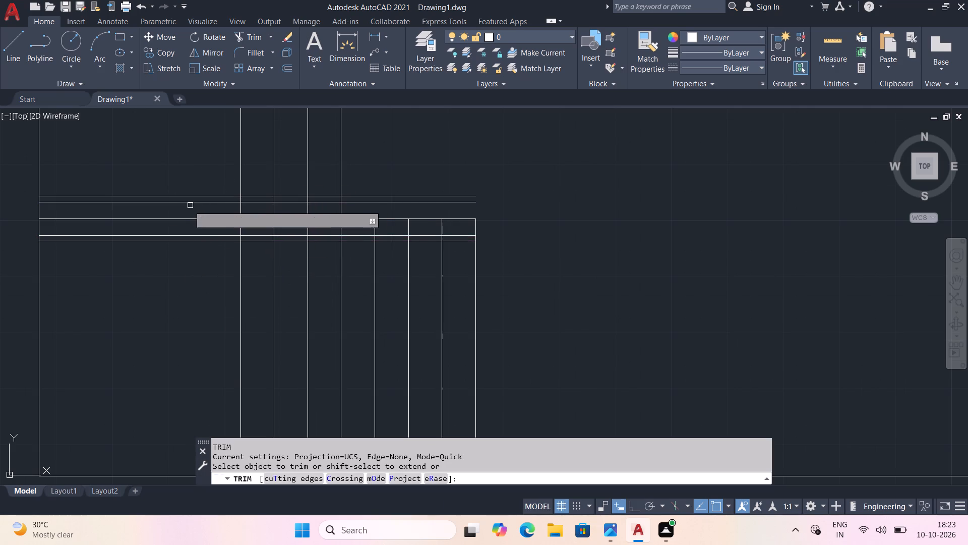
click(186, 204)
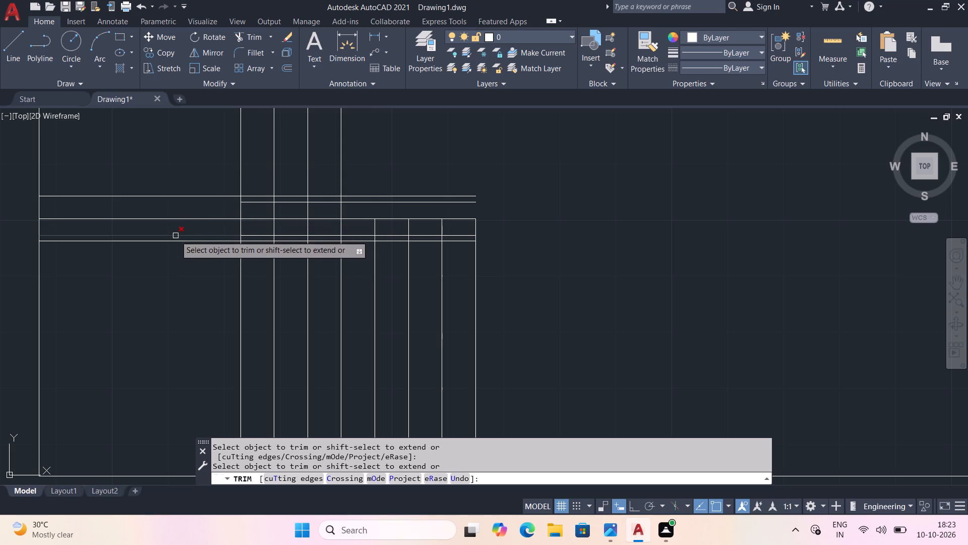
click(175, 236)
key(Escape)
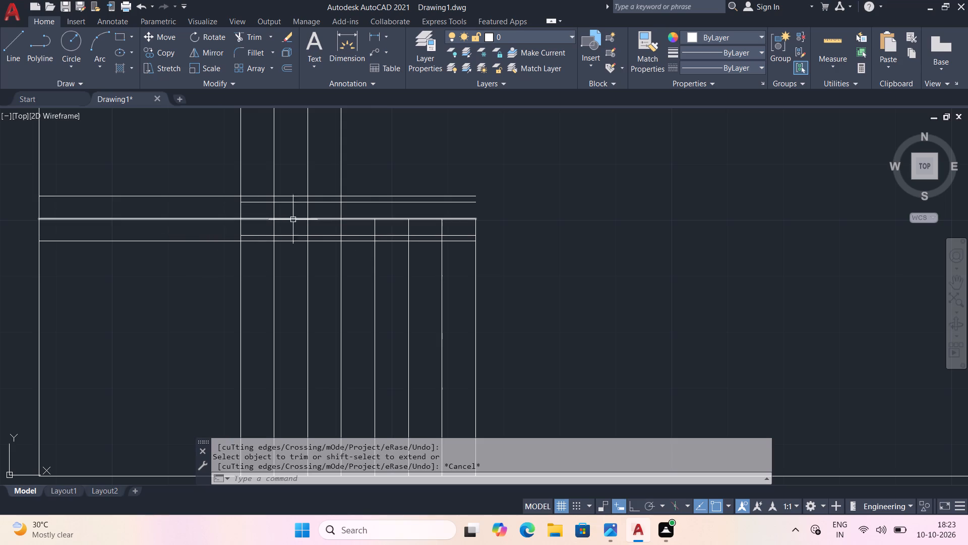
click(369, 202)
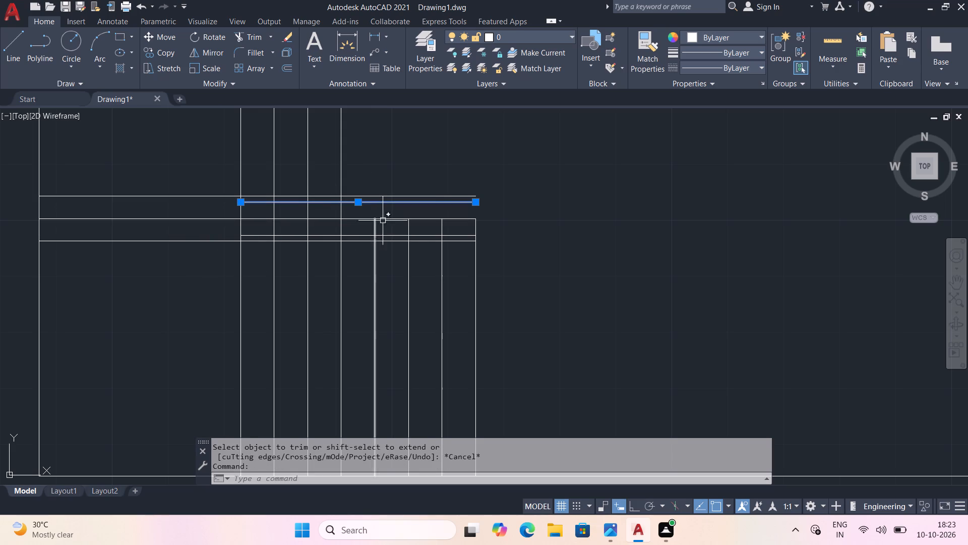
click(386, 237)
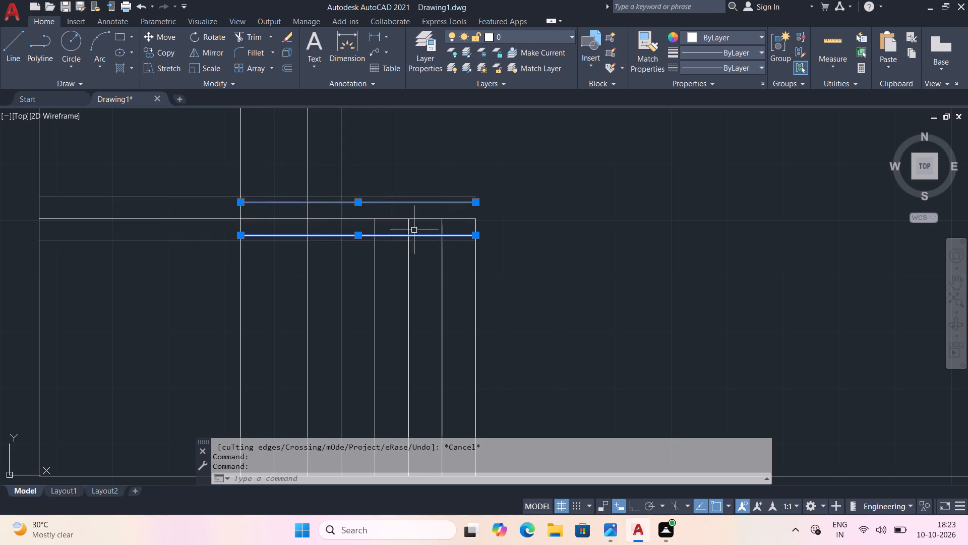
key(Delete)
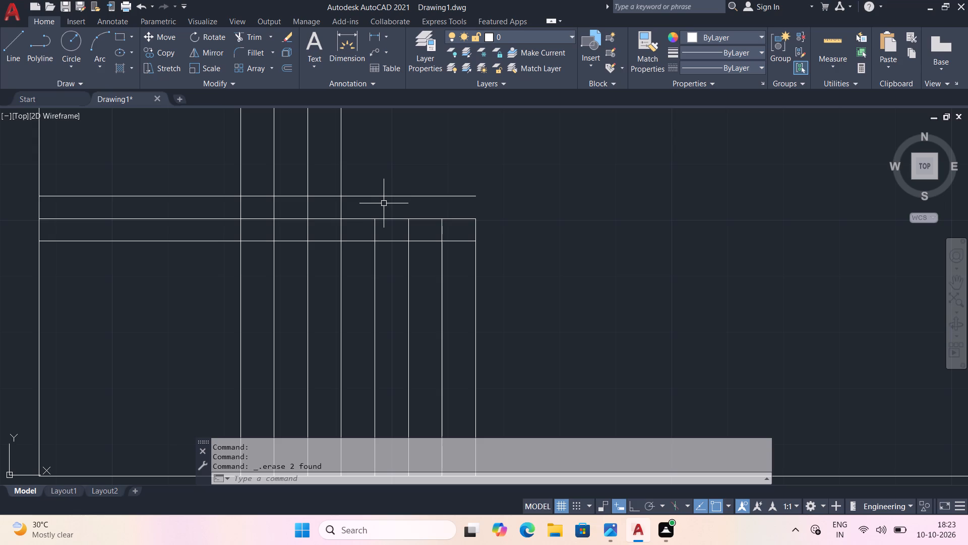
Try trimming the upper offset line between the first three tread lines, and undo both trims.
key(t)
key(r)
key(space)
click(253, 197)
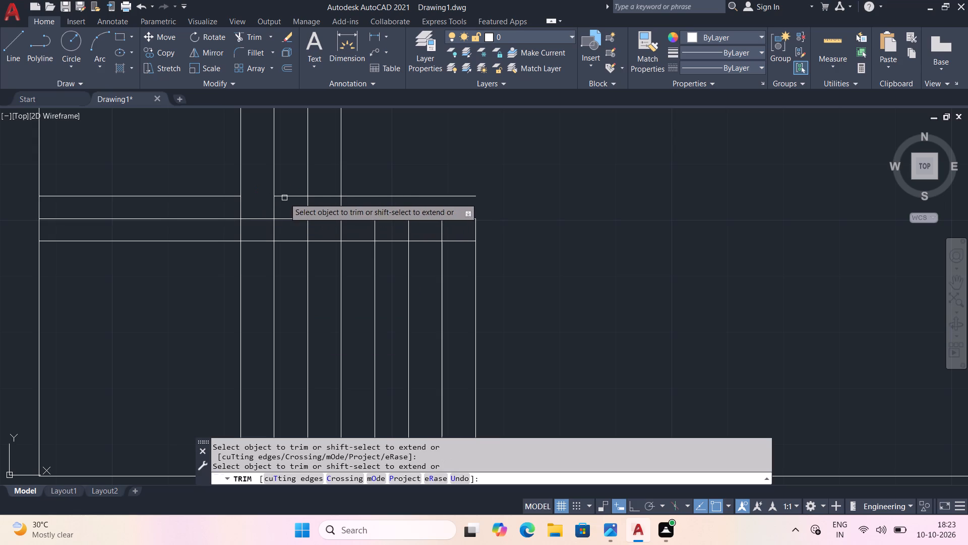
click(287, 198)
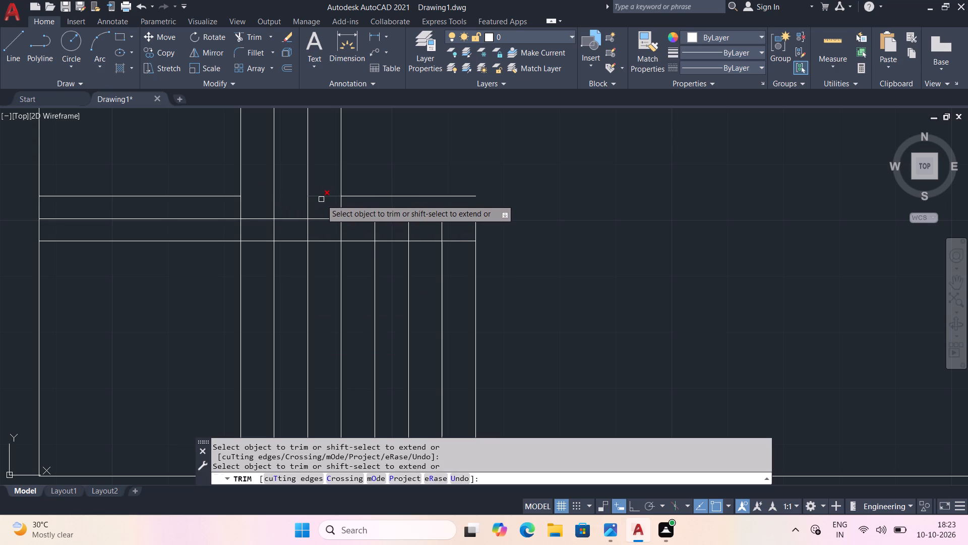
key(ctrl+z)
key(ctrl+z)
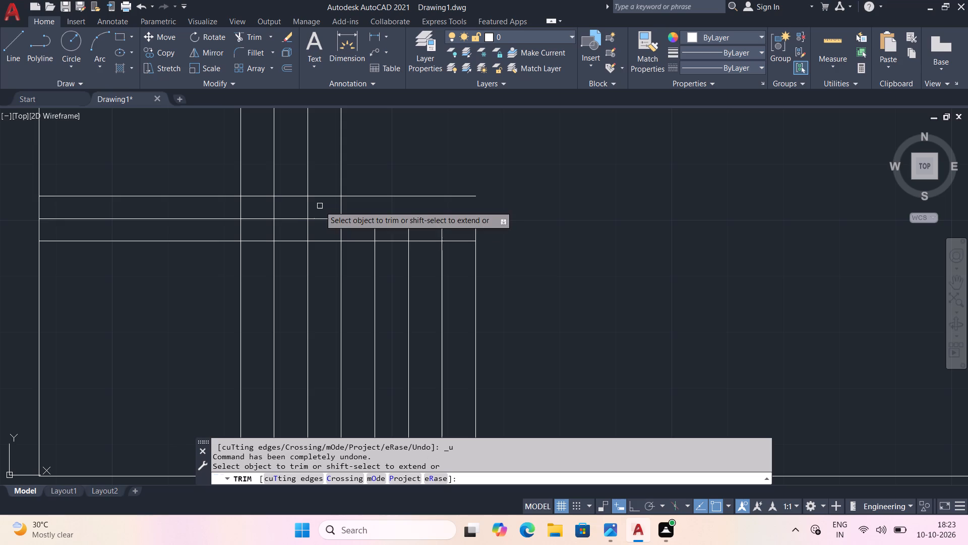
Trim the tread lines between the two flights, the middle line beyond the landing edge, and the upper offset line past the last upper tread.
drag(345, 213, 287, 215)
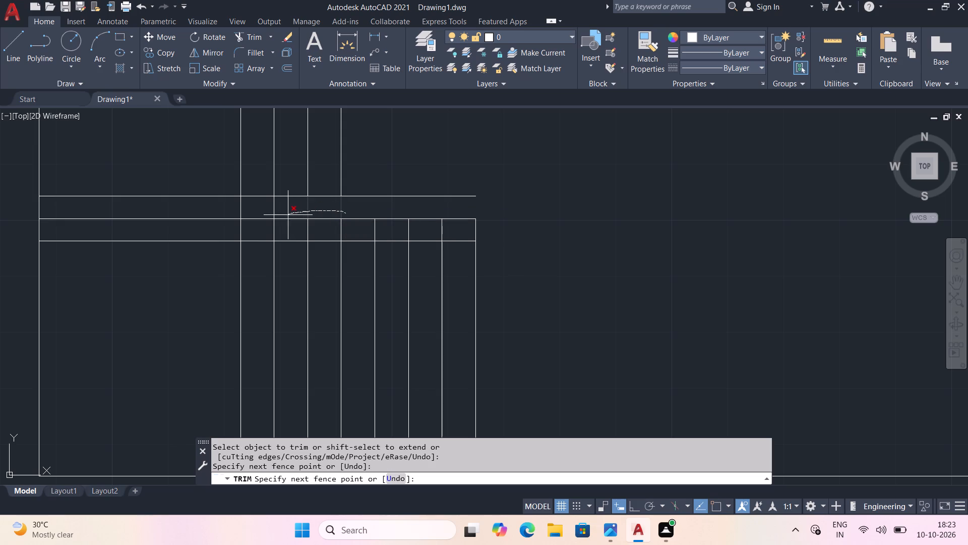
drag(287, 215, 260, 216)
drag(266, 224, 315, 222)
drag(315, 222, 428, 229)
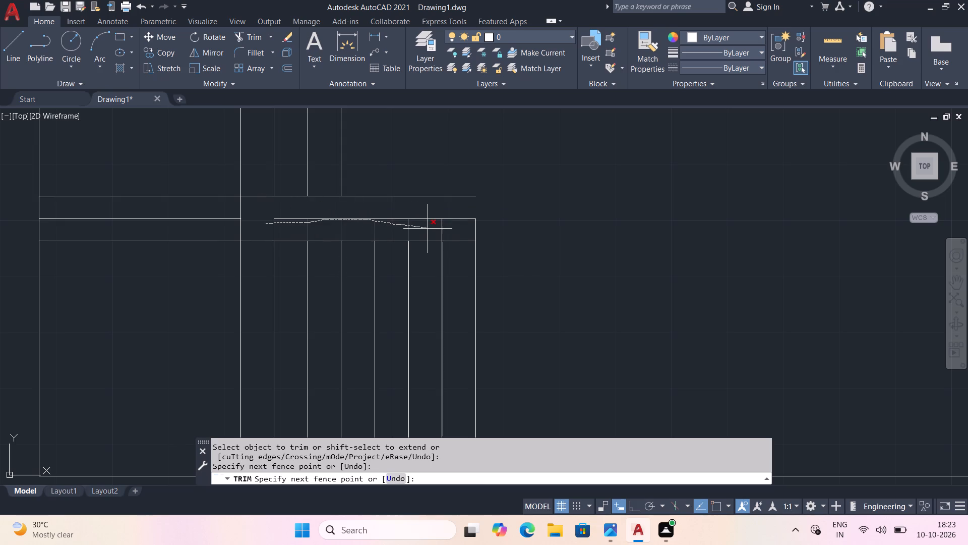
drag(428, 229, 483, 228)
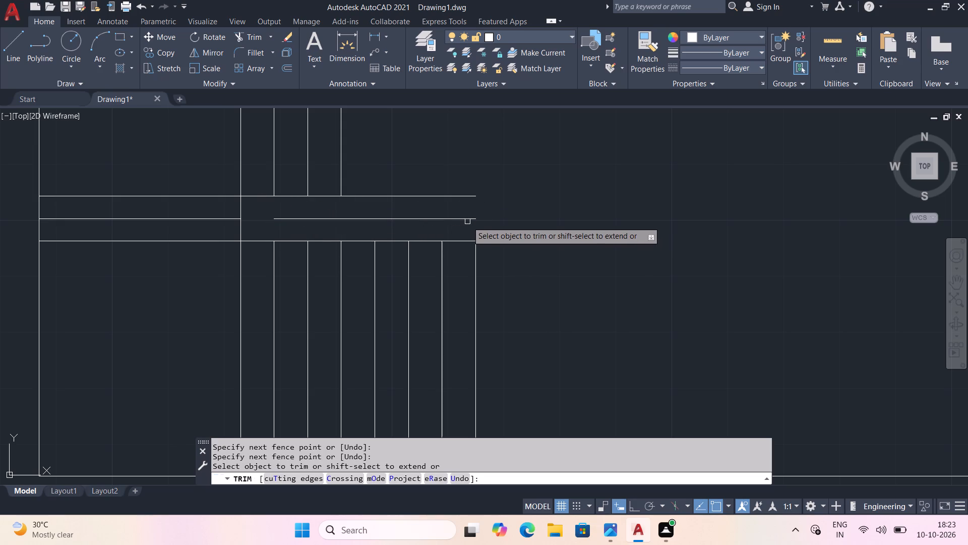
click(473, 220)
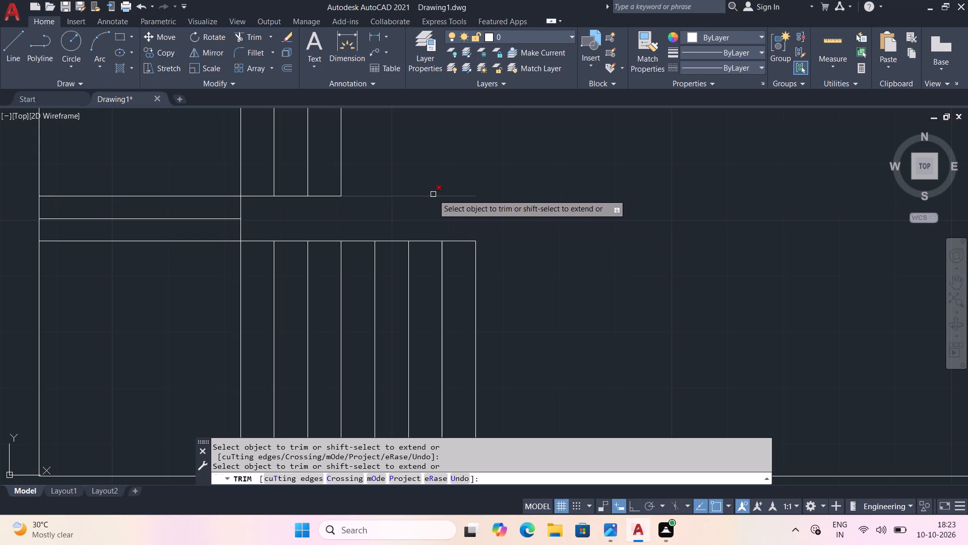
click(433, 194)
key(Escape)
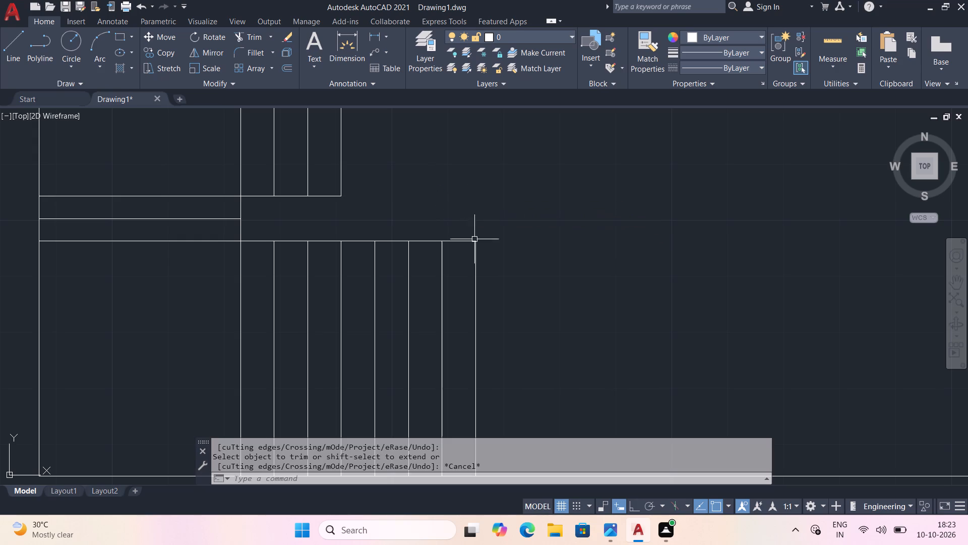
Draw the stair direction line from the last lower tread's midpoint, about 5'-0.6" to the landing, up, and about 4'-2.4" through the upper flight.
scroll(481, 270, down, 1)
middle_drag(502, 291, 478, 259)
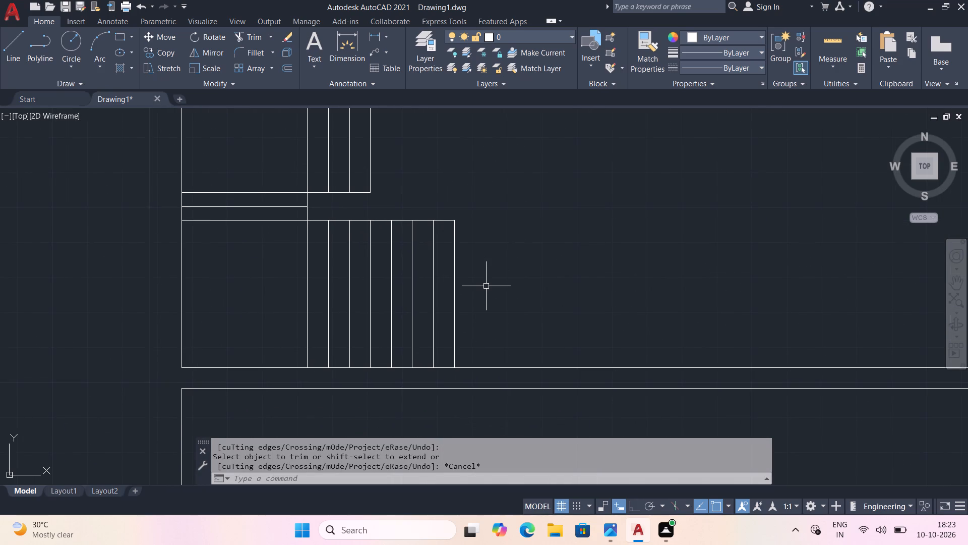
middle_drag(486, 289, 461, 248)
click(14, 45)
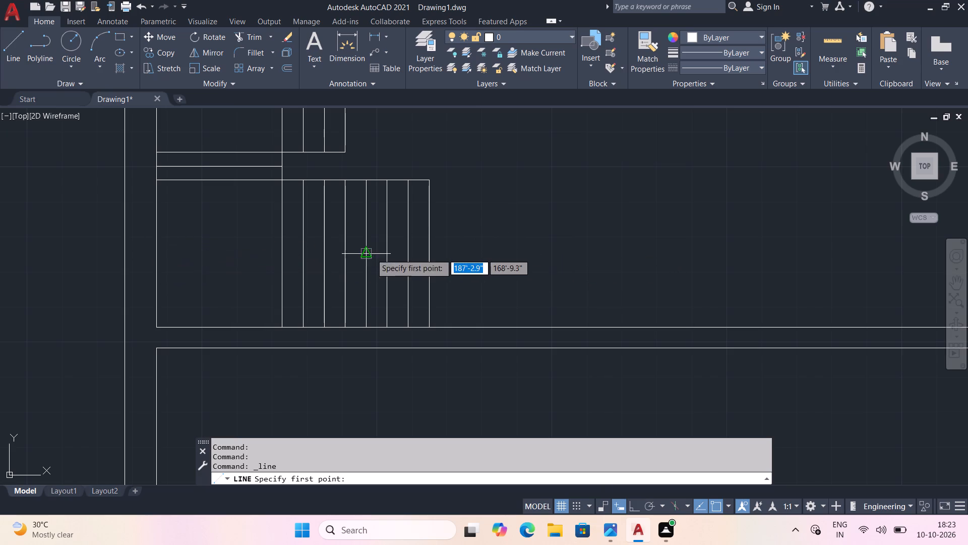
click(431, 257)
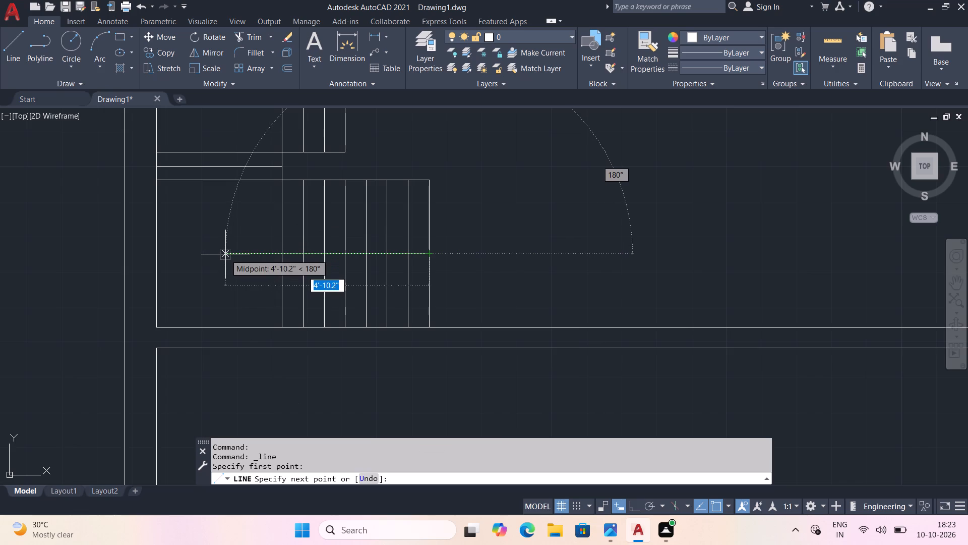
key(F8)
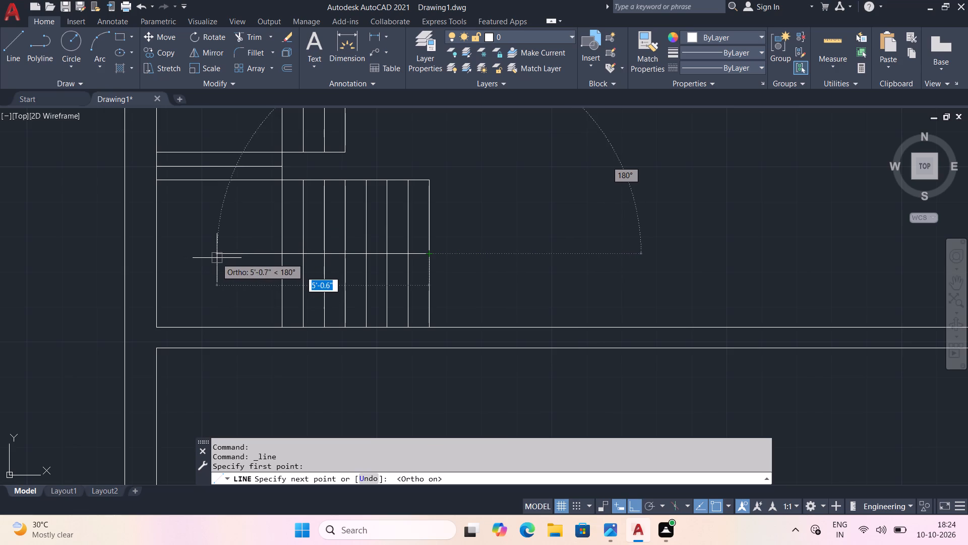
click(217, 258)
middle_drag(219, 127, 203, 261)
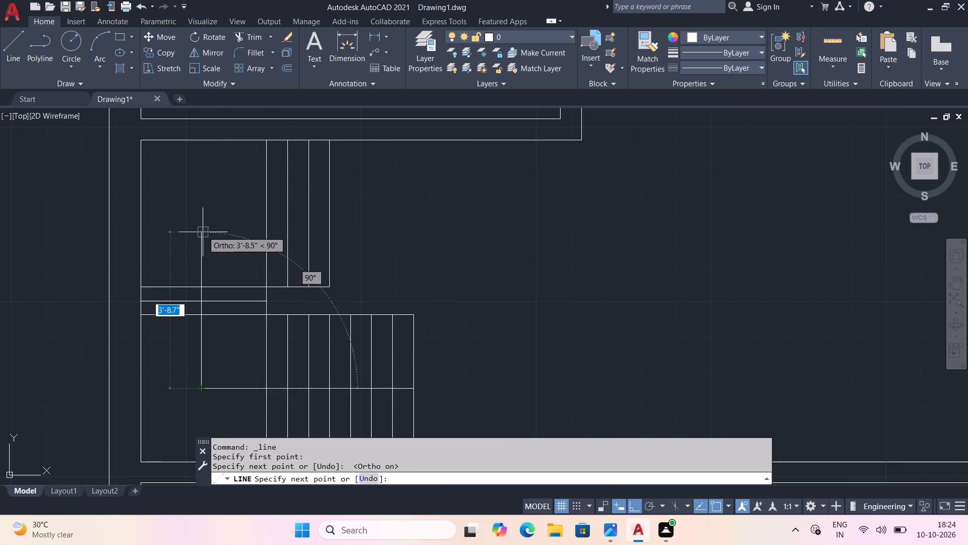
click(204, 209)
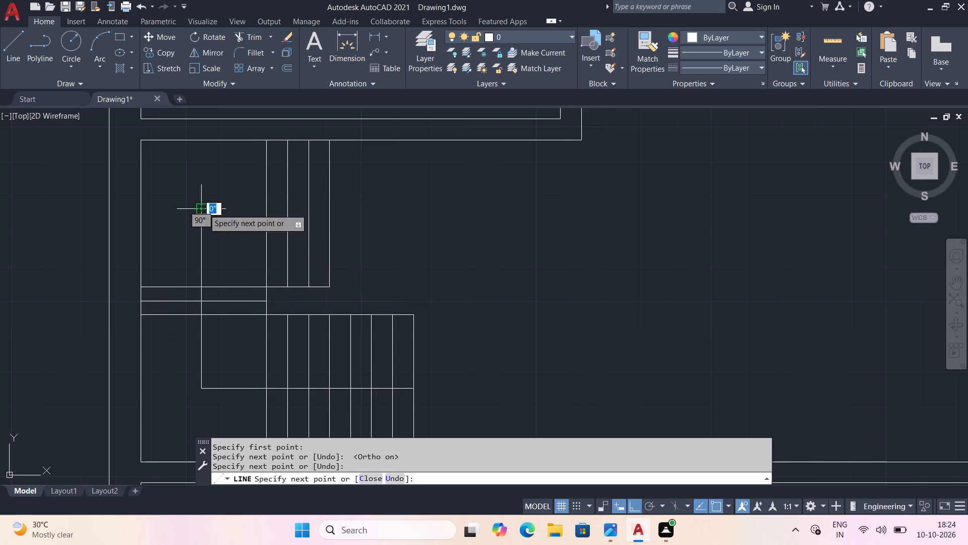
click(378, 220)
key(Escape)
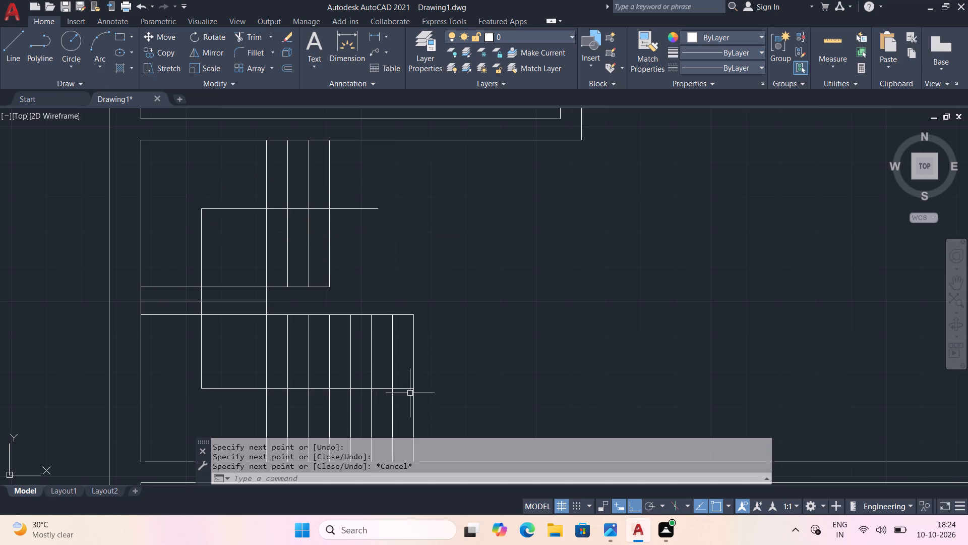
Stretch the lower direction line's end about 1'-11" outward beyond the last lower tread.
click(407, 389)
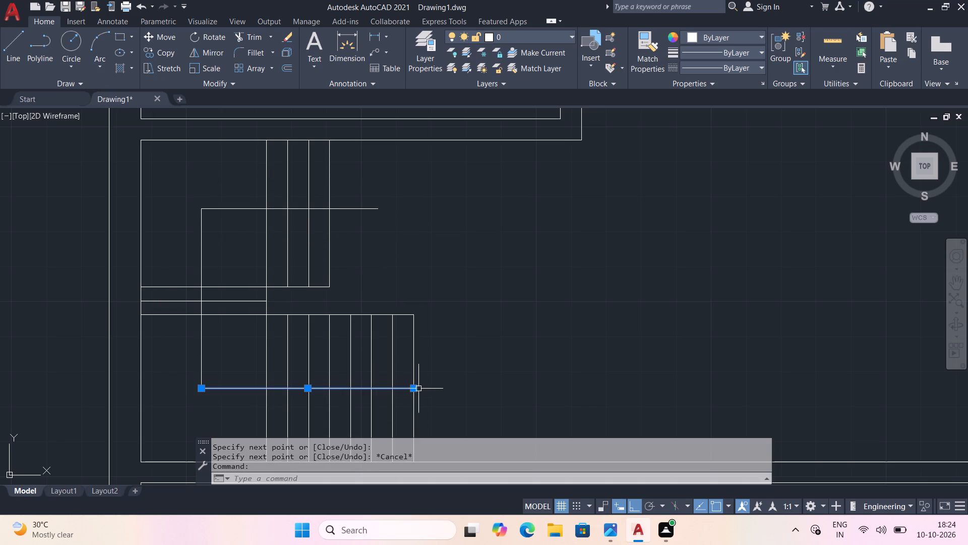
click(415, 388)
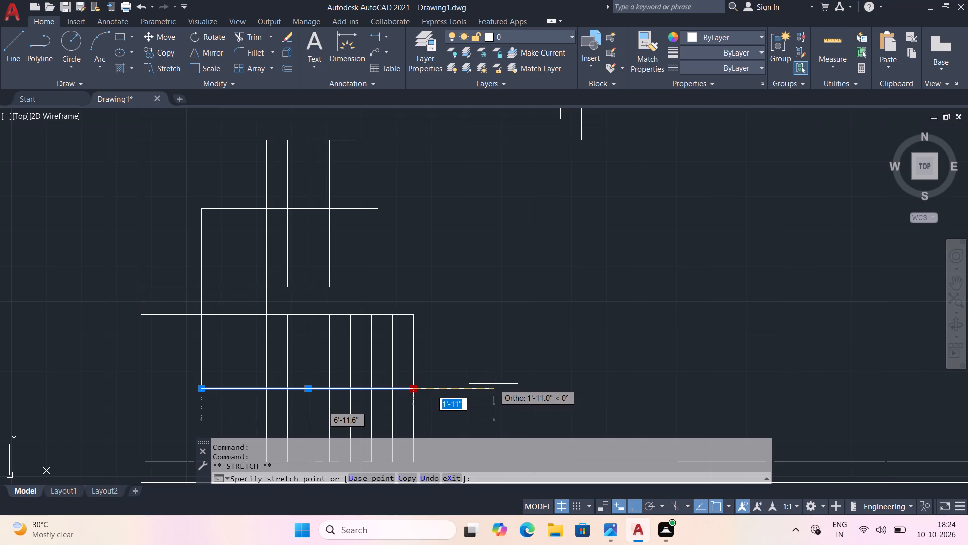
click(494, 384)
key(Escape)
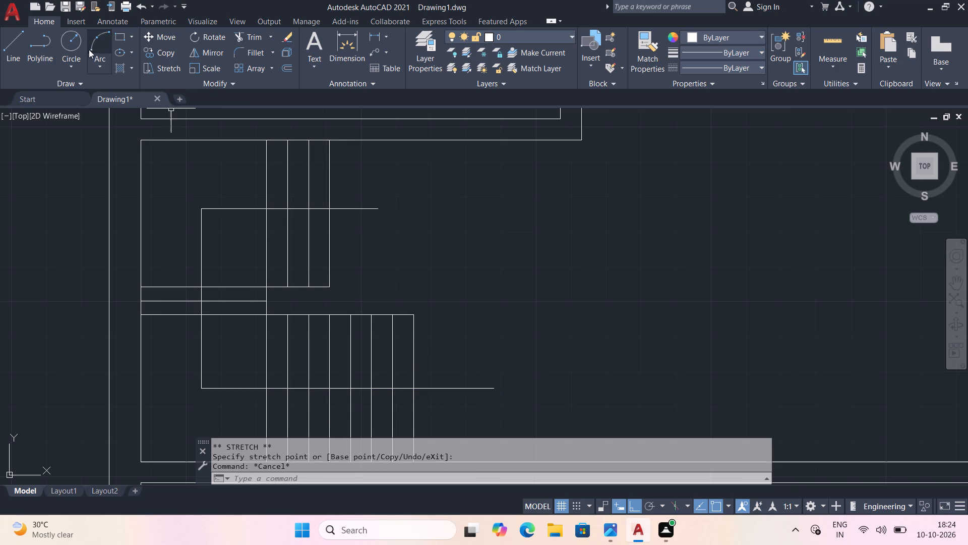
Draw a small start circle of about 0.7" radius centred on the lower direction line's outer end.
click(71, 44)
middle_drag(499, 383, 461, 271)
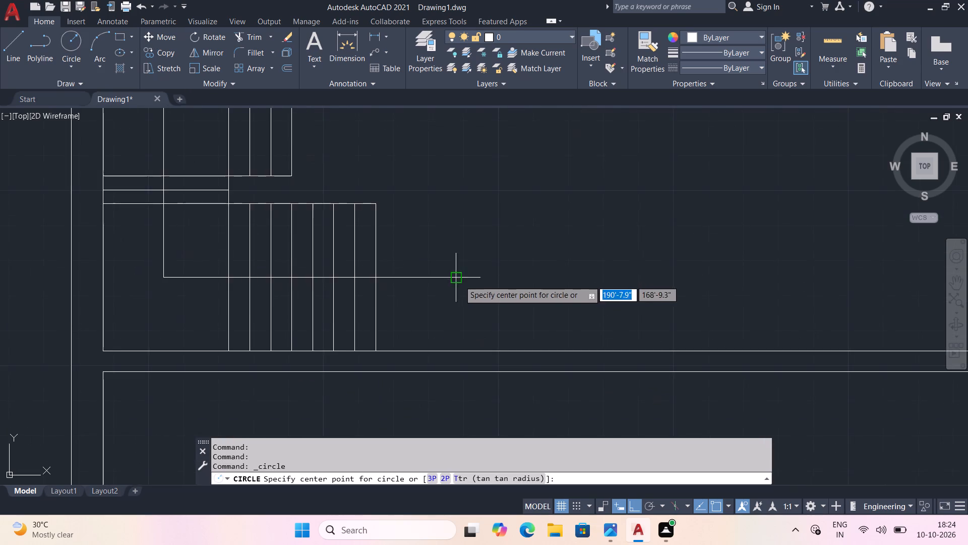
scroll(464, 278, up, 4)
click(431, 252)
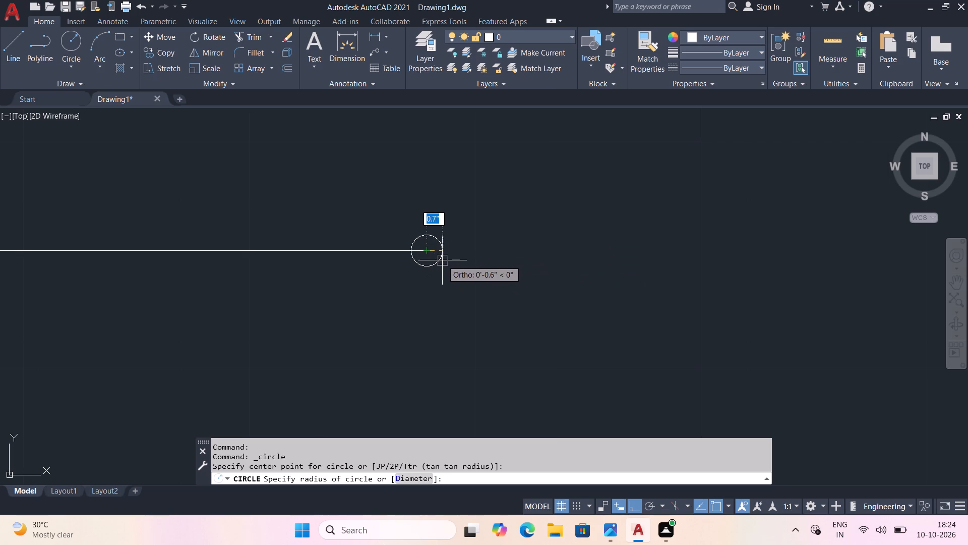
click(442, 261)
key(Escape)
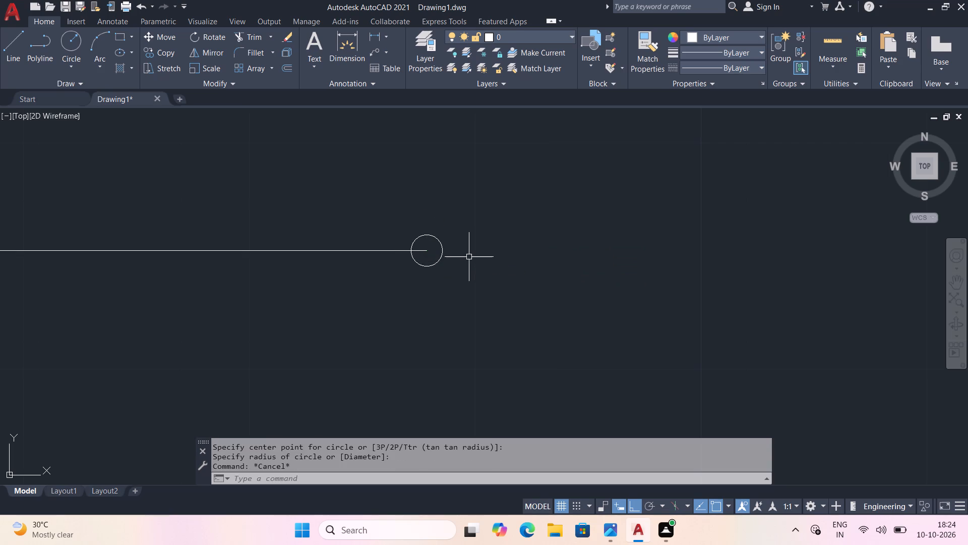
Trim the part of the lower direction line that lies inside the start circle.
key(t)
key(r)
key(space)
click(419, 252)
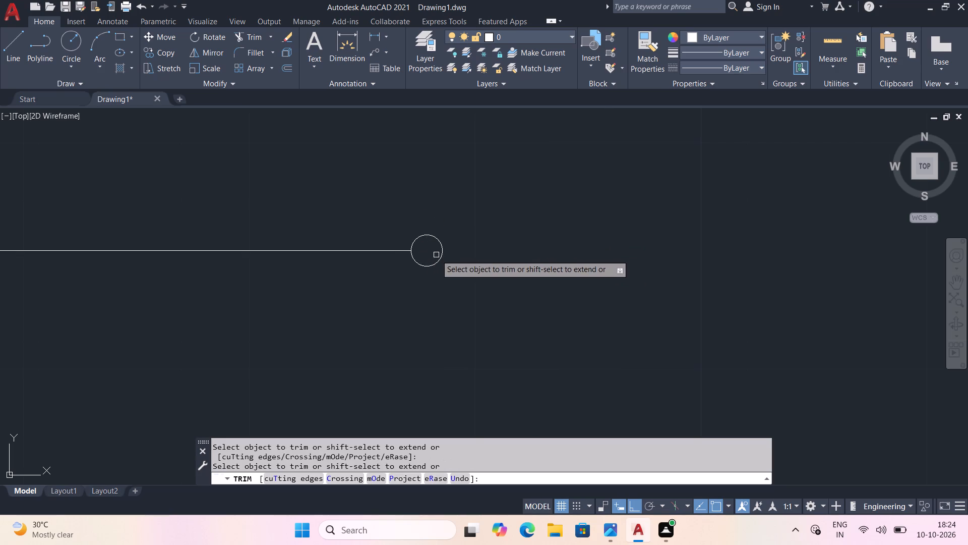
key(Escape)
Enlarge the start circle at the end of the lower direction line to more than double its radius.
scroll(443, 260, down, 5)
scroll(465, 294, up, 2)
scroll(425, 263, up, 2)
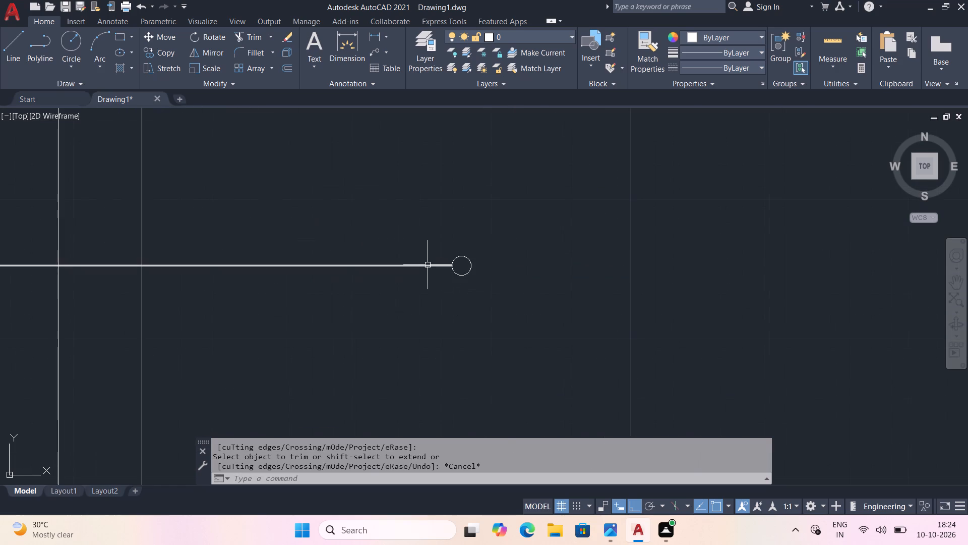
scroll(469, 274, up, 2)
click(462, 271)
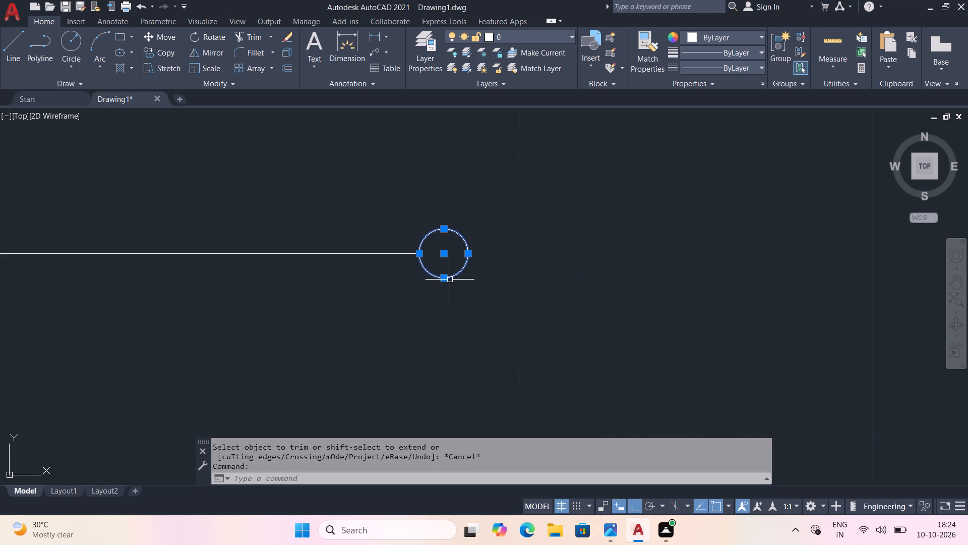
drag(446, 280, 448, 293)
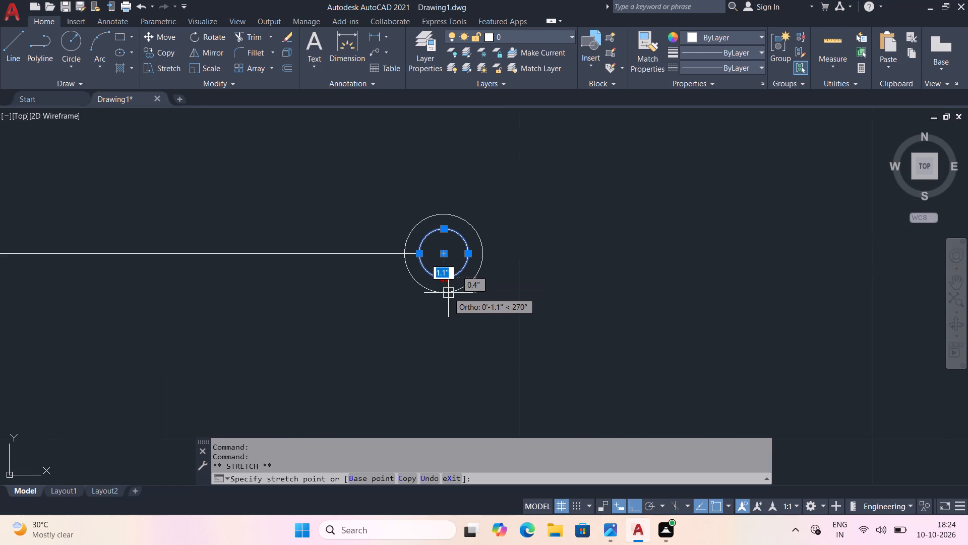
drag(448, 293, 458, 311)
click(459, 311)
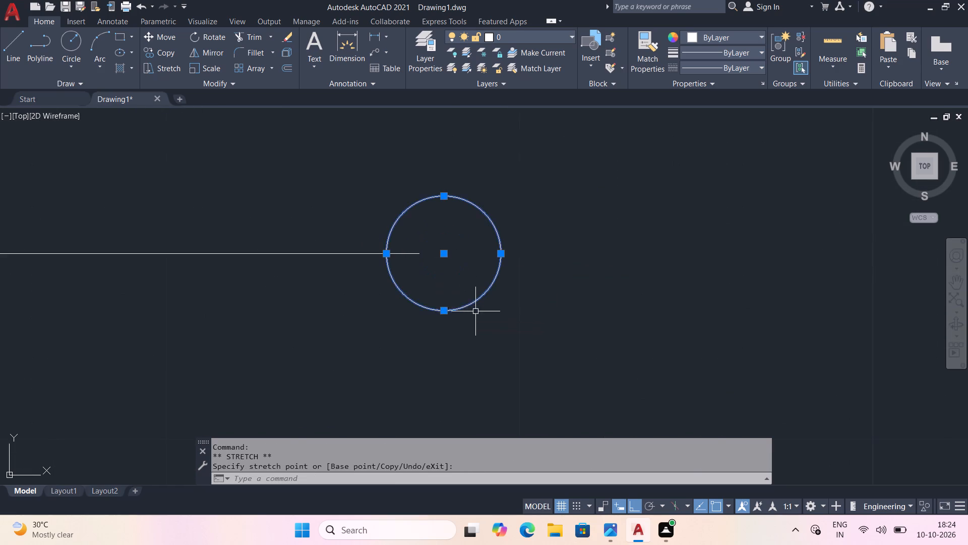
scroll(476, 314, down, 1)
key(Escape)
Trim the leftover piece of the lower direction line inside the enlarged start circle.
key(t)
key(r)
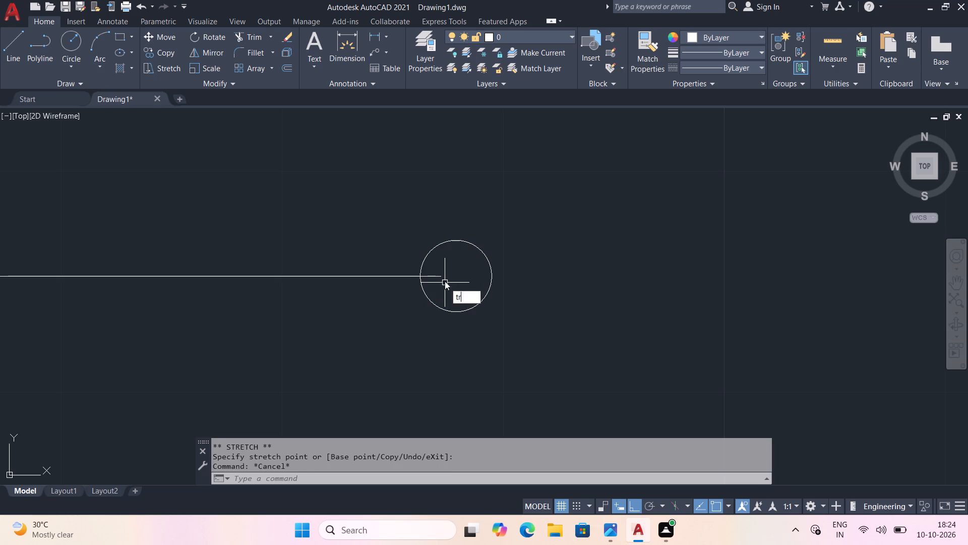
key(space)
click(431, 279)
key(Escape)
scroll(450, 296, down, 3)
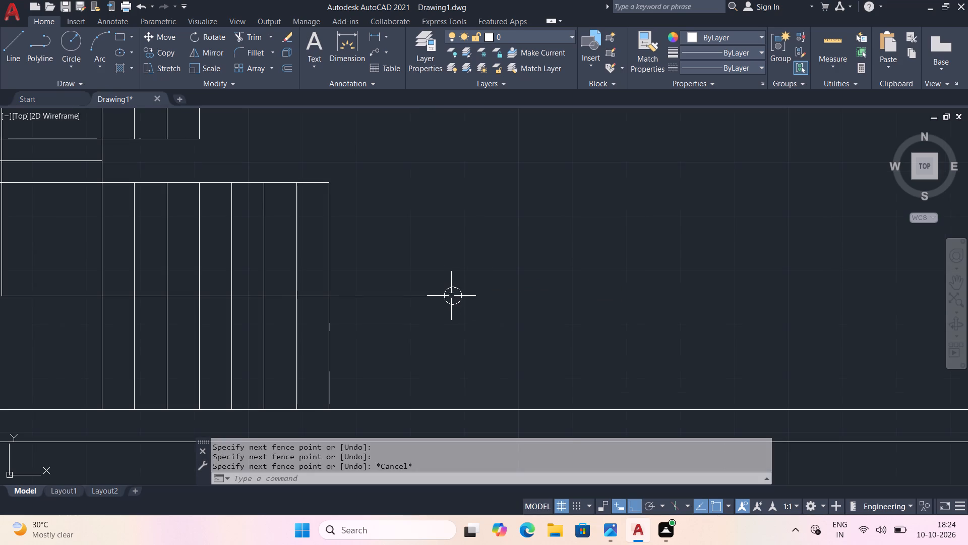
key(r)
key(space)
scroll(455, 295, up, 3)
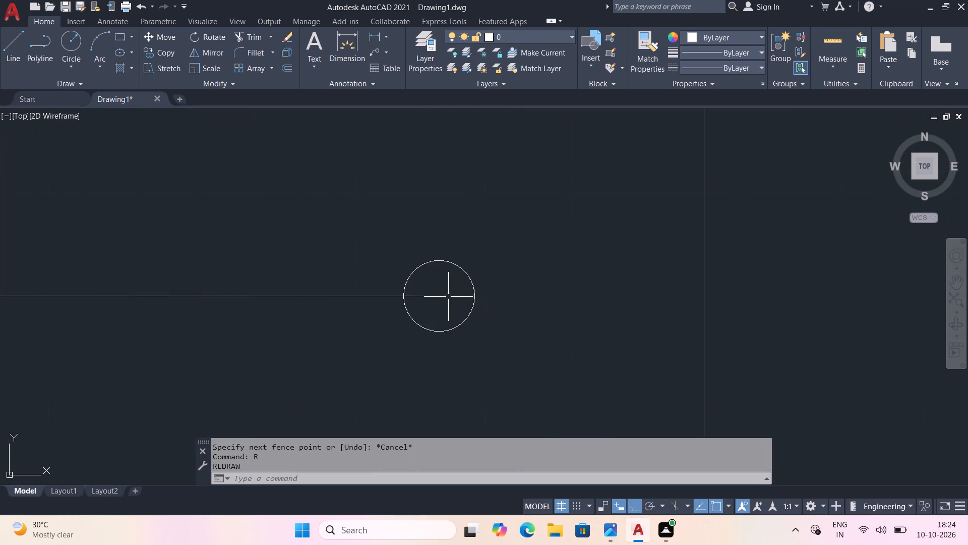
key(Escape)
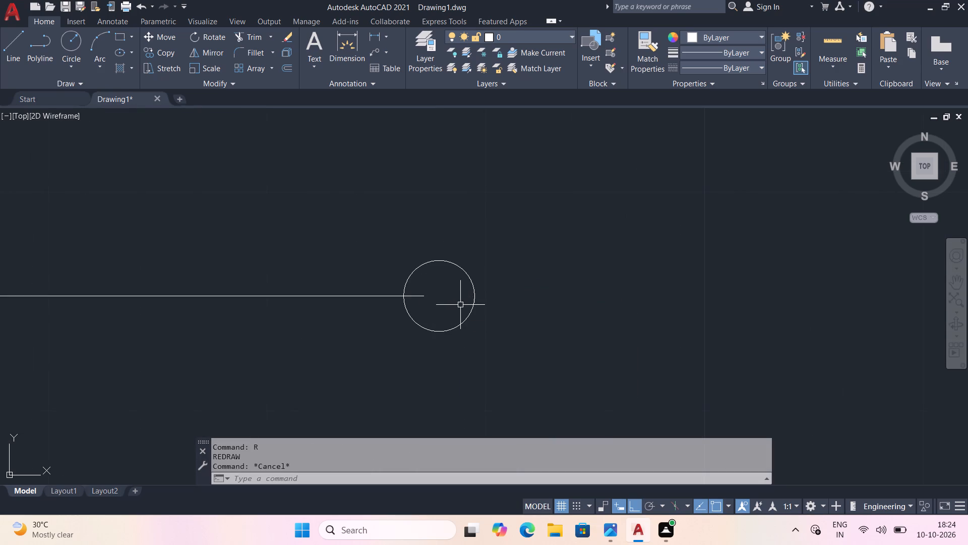
key(t)
key(r)
key(space)
click(416, 298)
key(Escape)
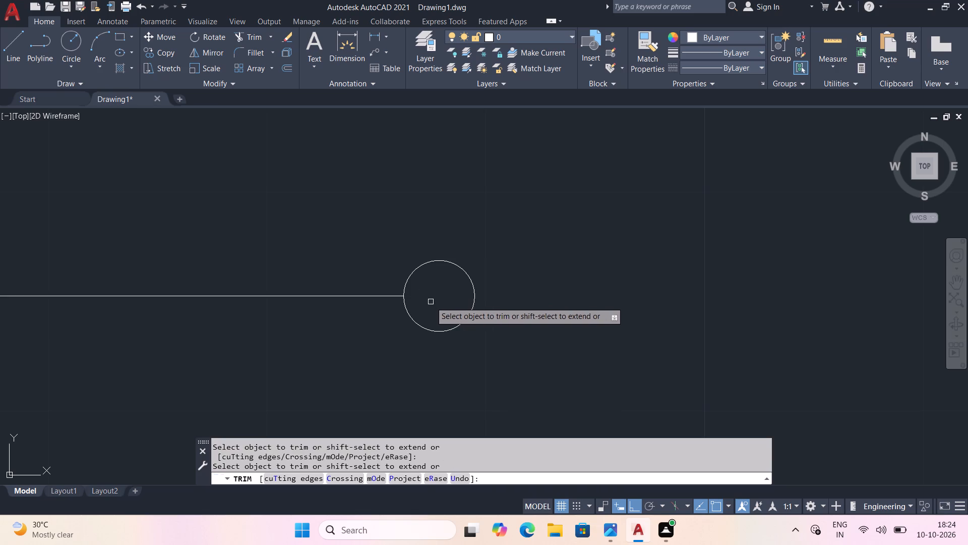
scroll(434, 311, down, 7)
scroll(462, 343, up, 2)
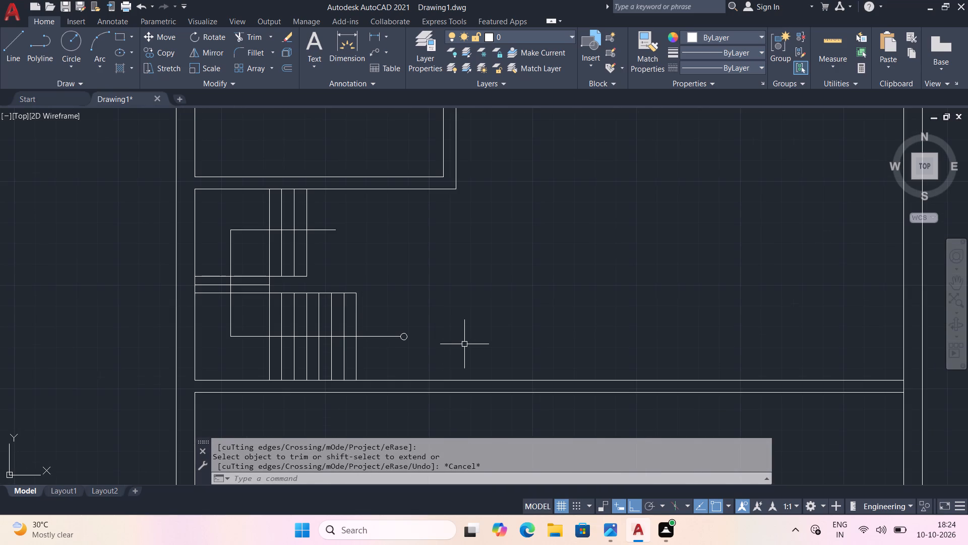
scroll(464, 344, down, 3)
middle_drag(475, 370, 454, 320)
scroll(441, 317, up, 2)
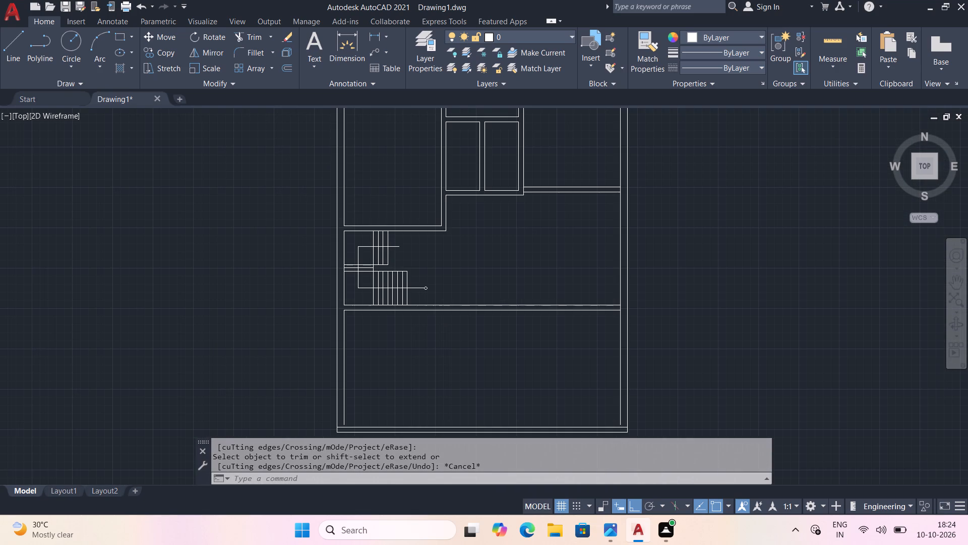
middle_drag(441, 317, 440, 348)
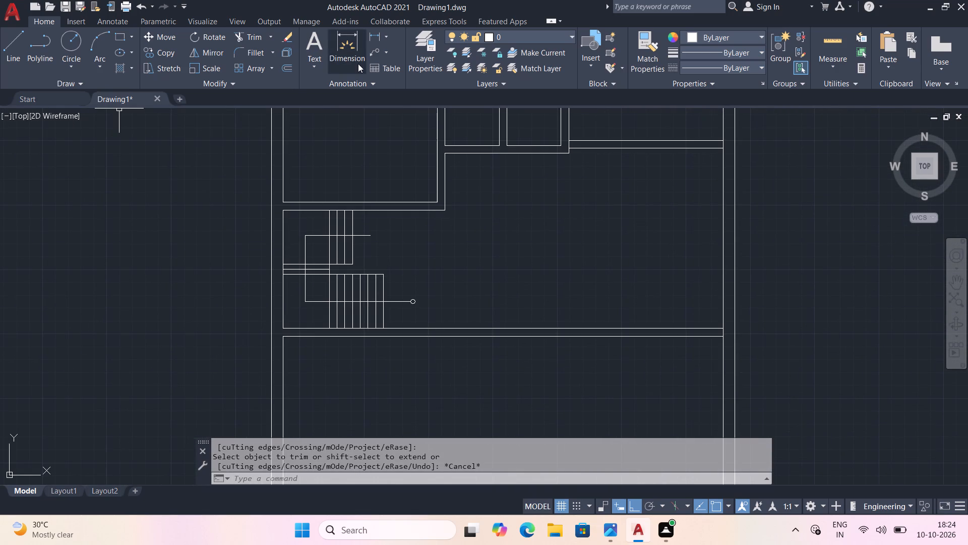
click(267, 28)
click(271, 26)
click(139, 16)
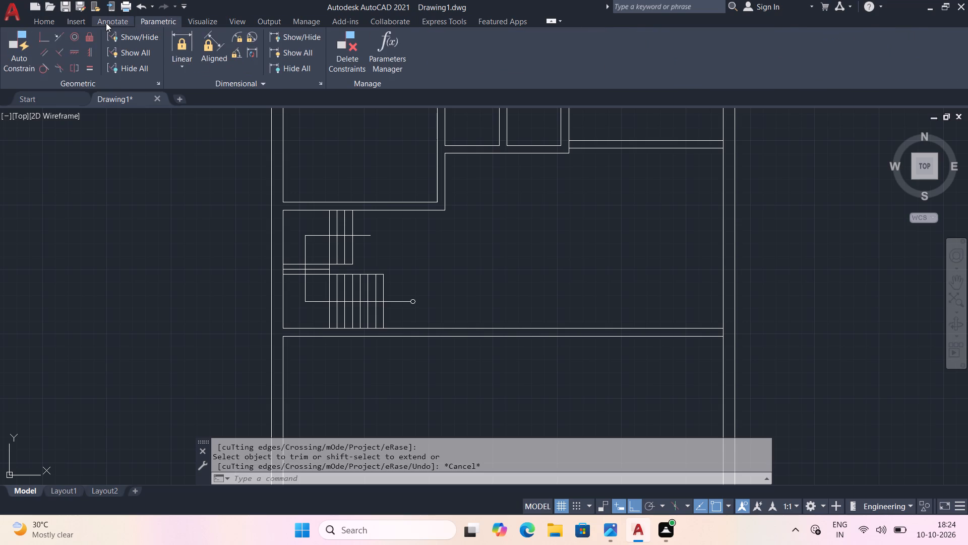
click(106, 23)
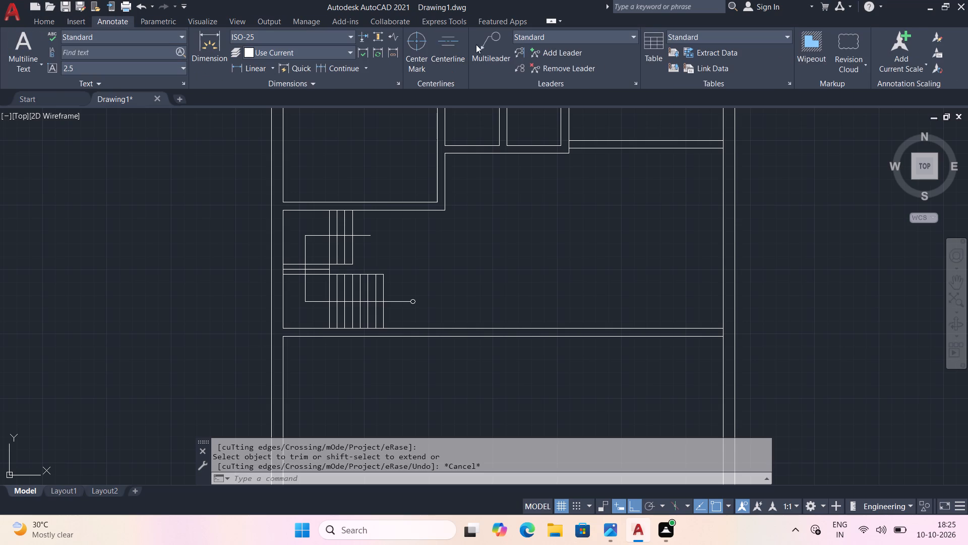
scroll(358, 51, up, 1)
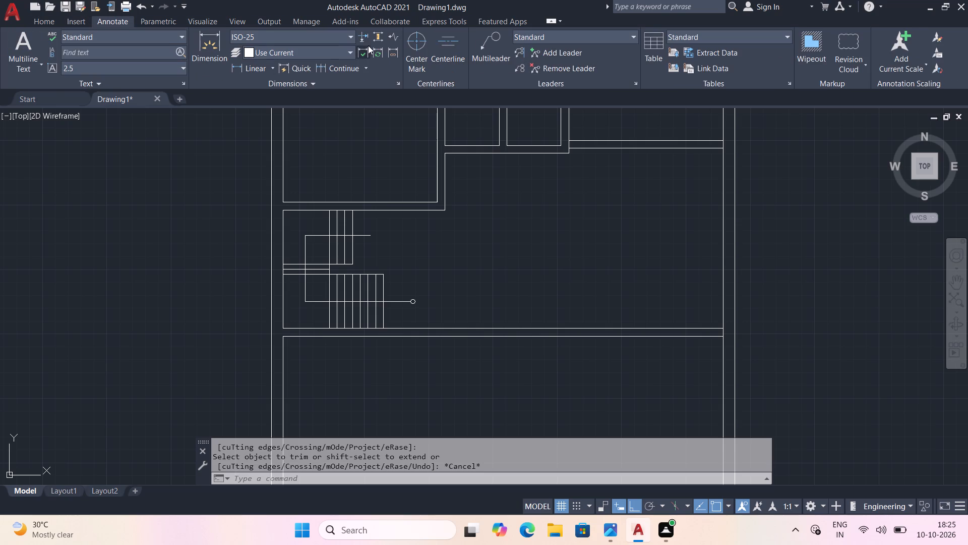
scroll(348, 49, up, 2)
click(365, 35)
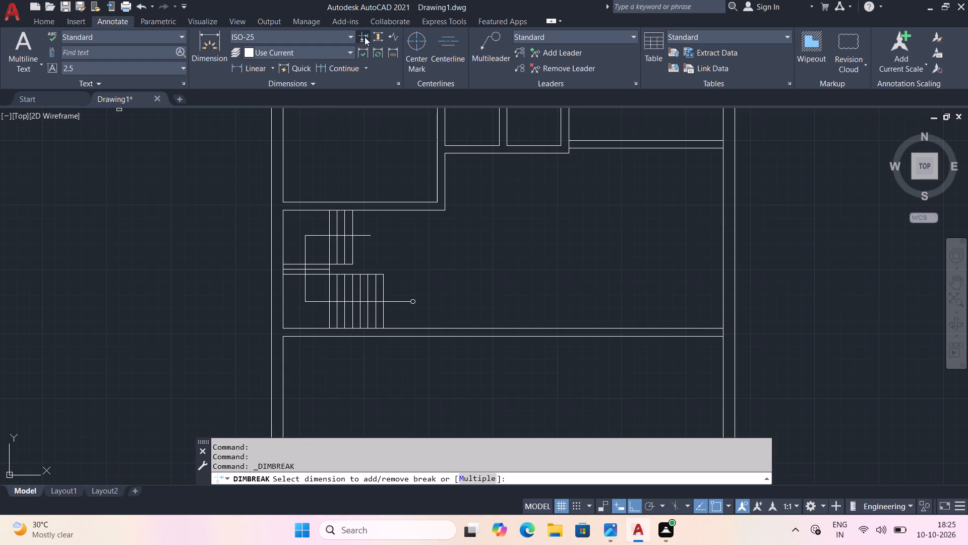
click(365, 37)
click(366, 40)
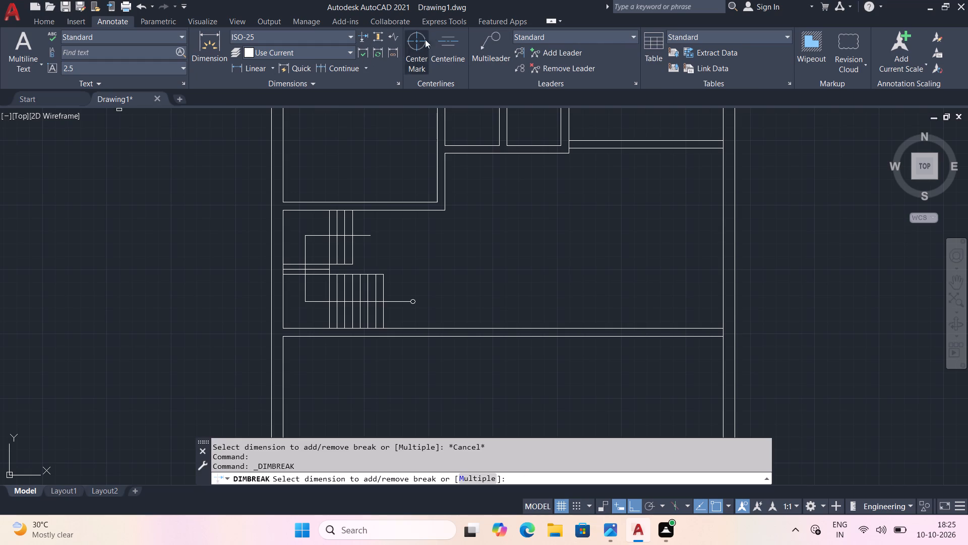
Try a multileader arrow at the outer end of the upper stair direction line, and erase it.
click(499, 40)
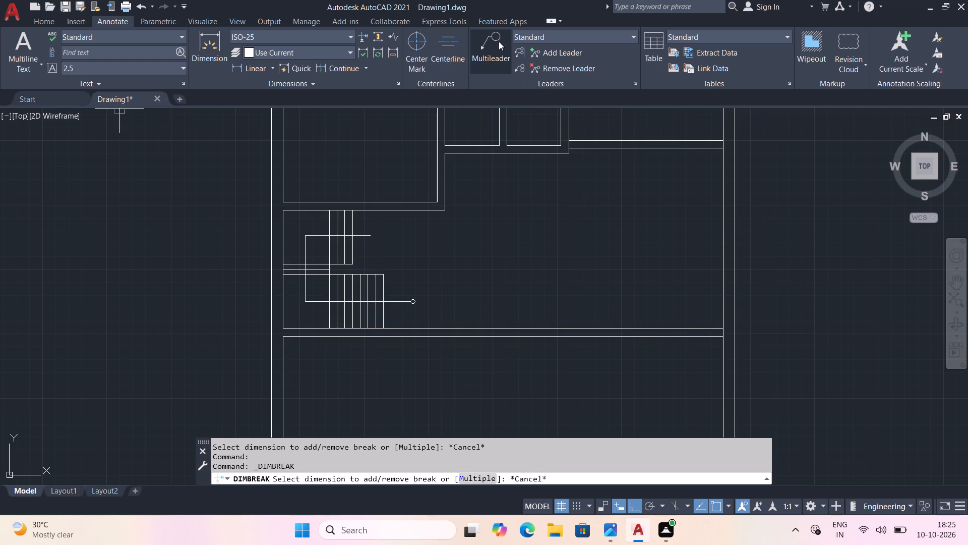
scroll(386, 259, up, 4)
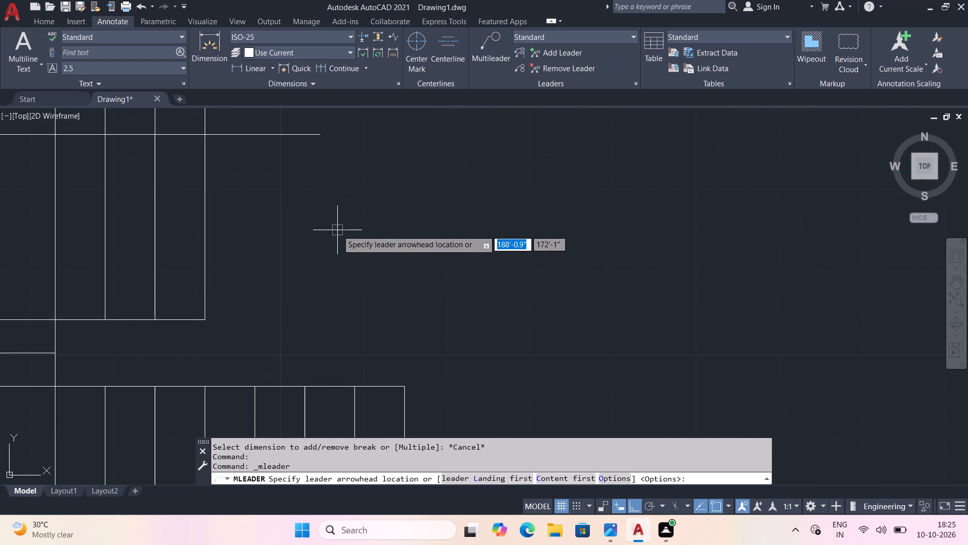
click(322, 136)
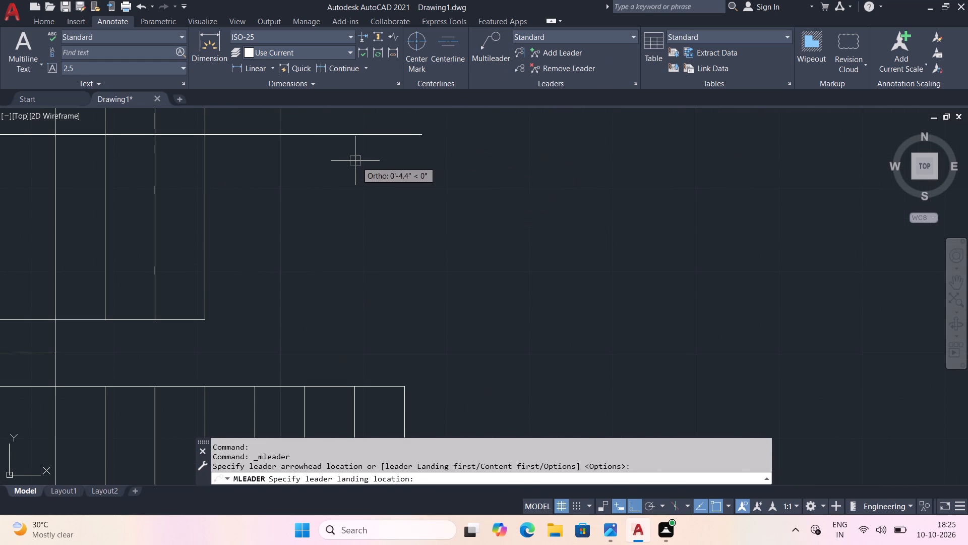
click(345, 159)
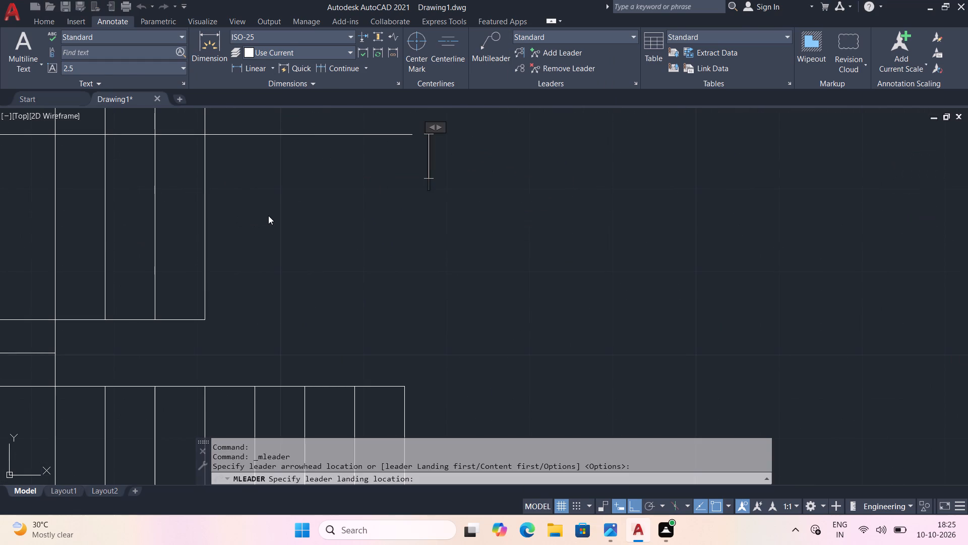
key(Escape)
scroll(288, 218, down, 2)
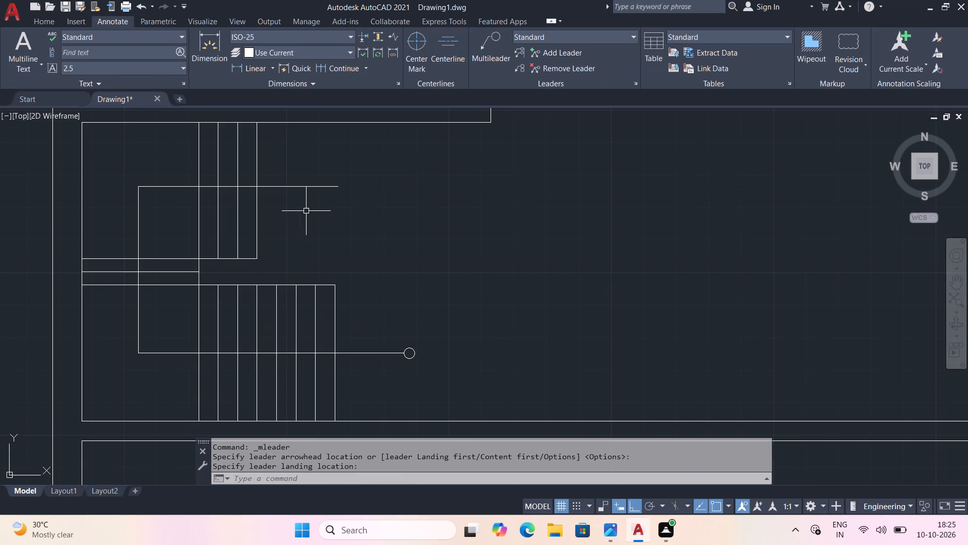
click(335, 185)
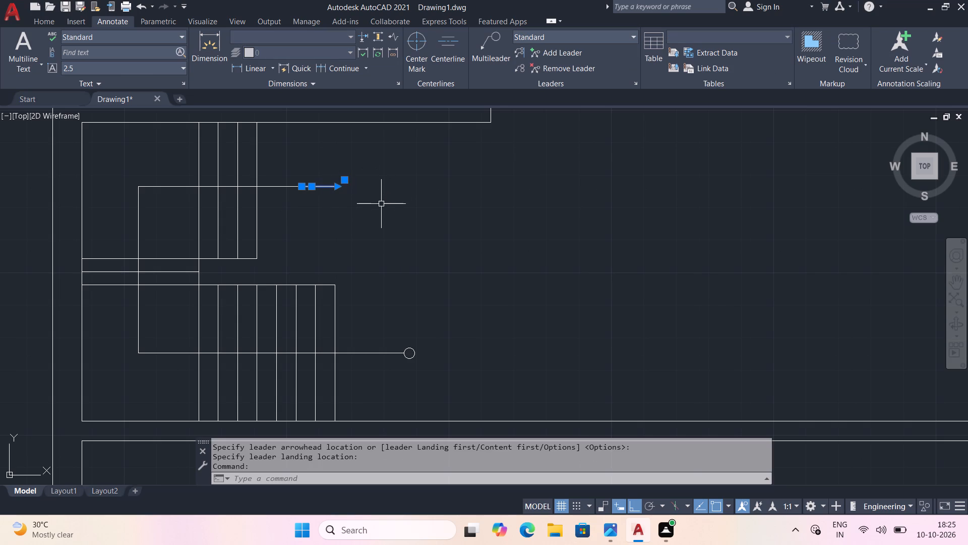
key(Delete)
Draw a small closed triangular arrowhead with Ortho off, its tip on the upper direction line's outer end.
middle_drag(300, 190, 304, 212)
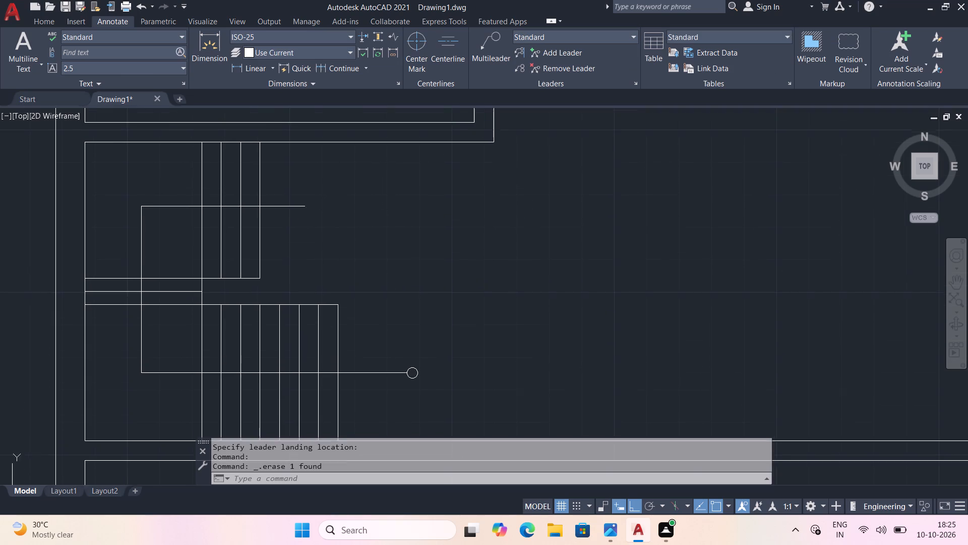
middle_drag(304, 212, 304, 226)
scroll(187, 163, up, 2)
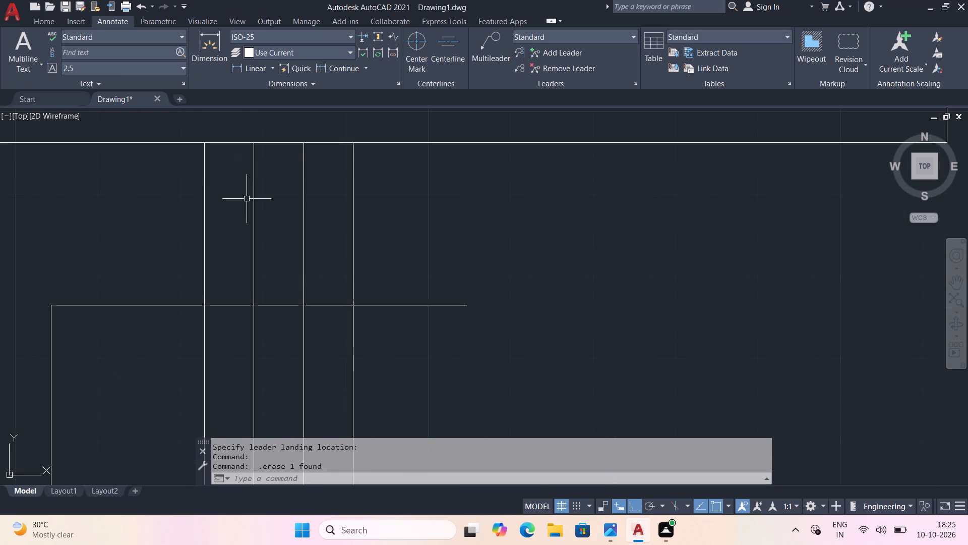
click(38, 24)
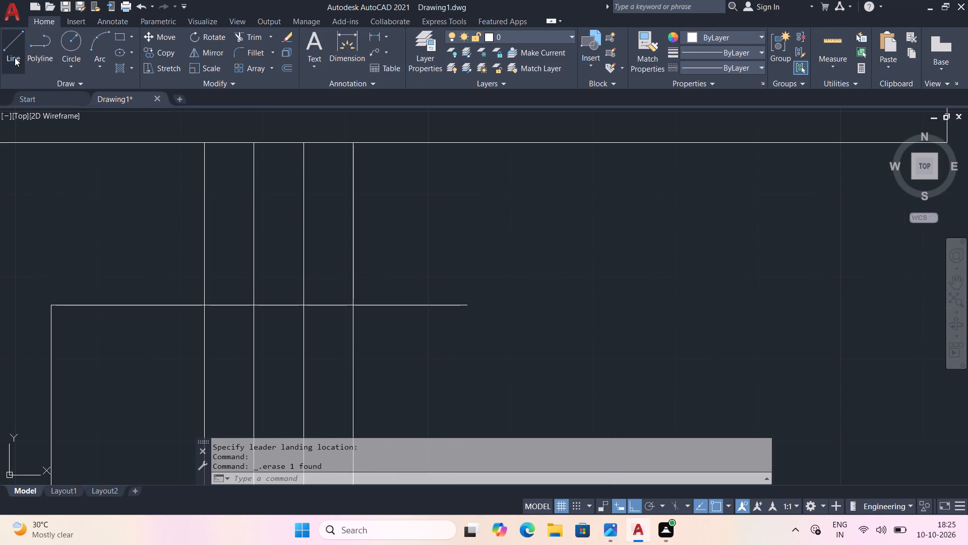
click(14, 47)
scroll(425, 284, up, 2)
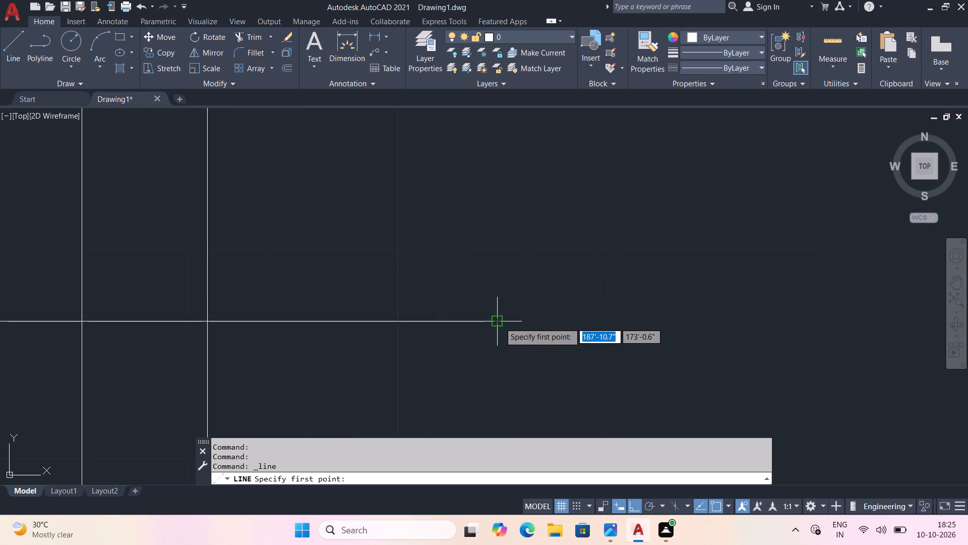
click(500, 322)
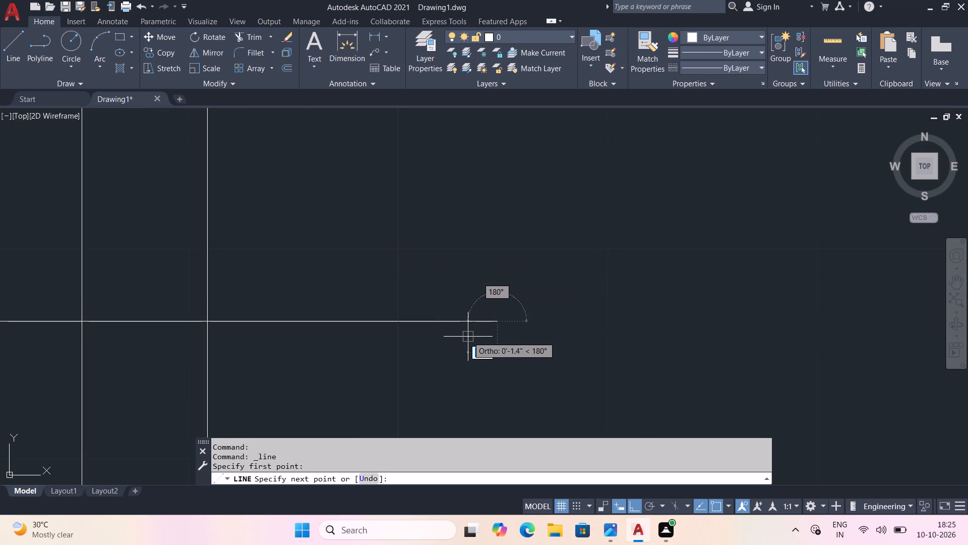
key(F8)
click(470, 341)
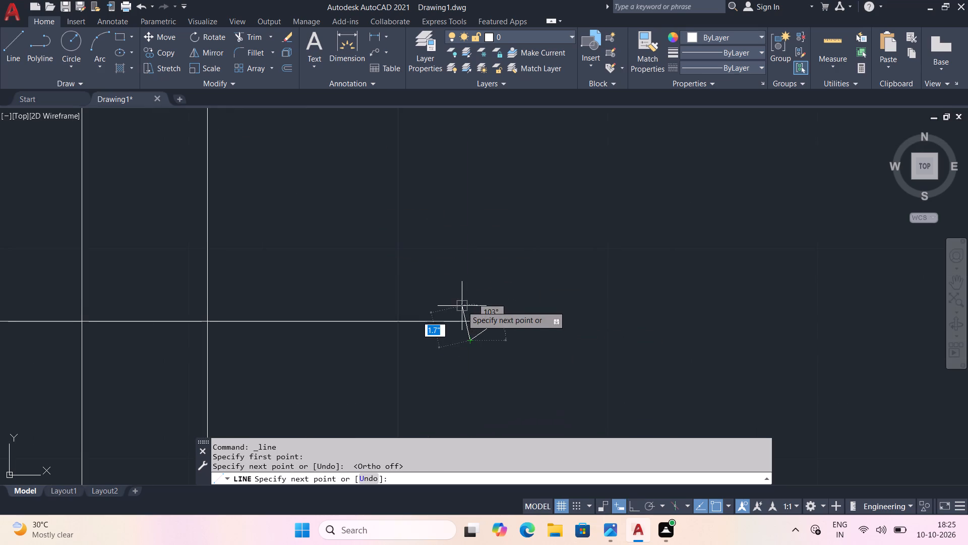
click(470, 299)
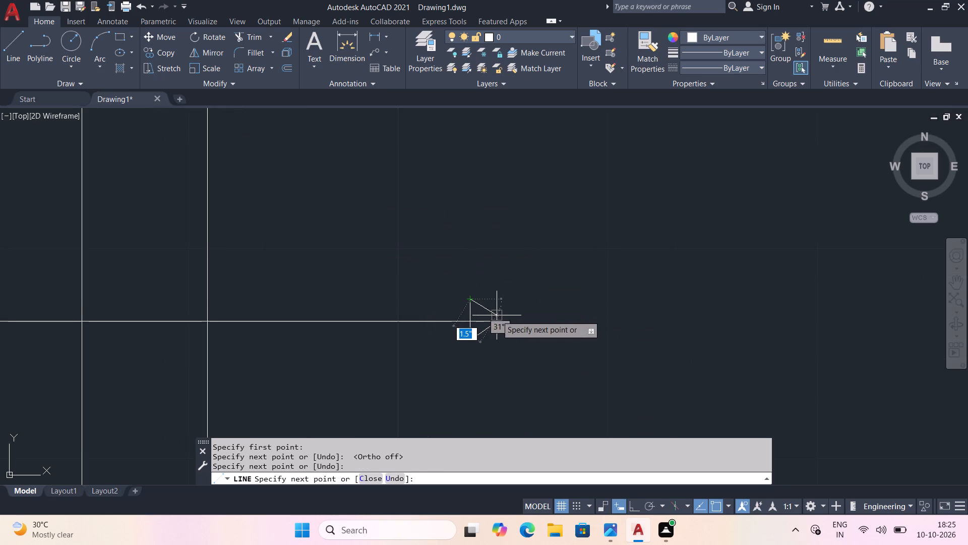
click(497, 317)
key(Escape)
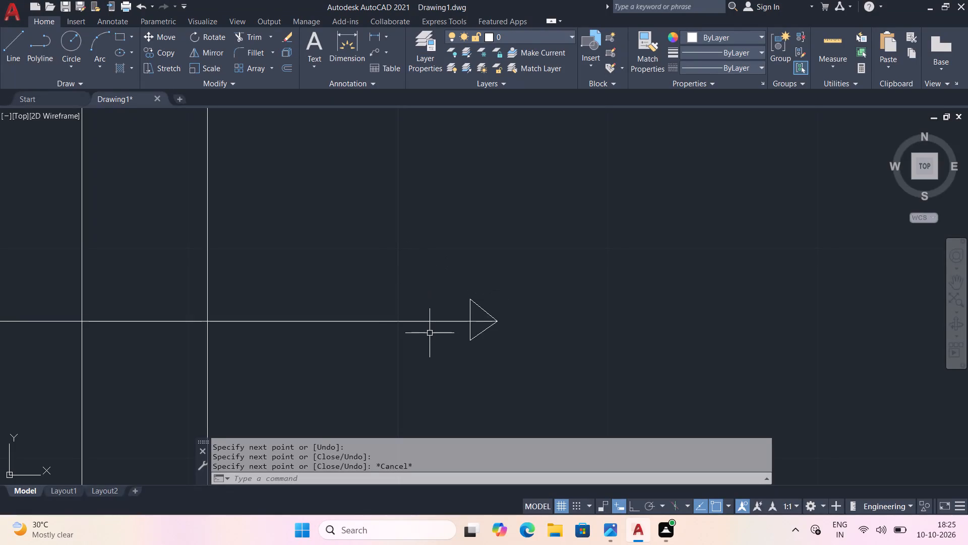
Trim the part of the upper direction line that lies inside the triangular arrowhead.
scroll(430, 336, up, 2)
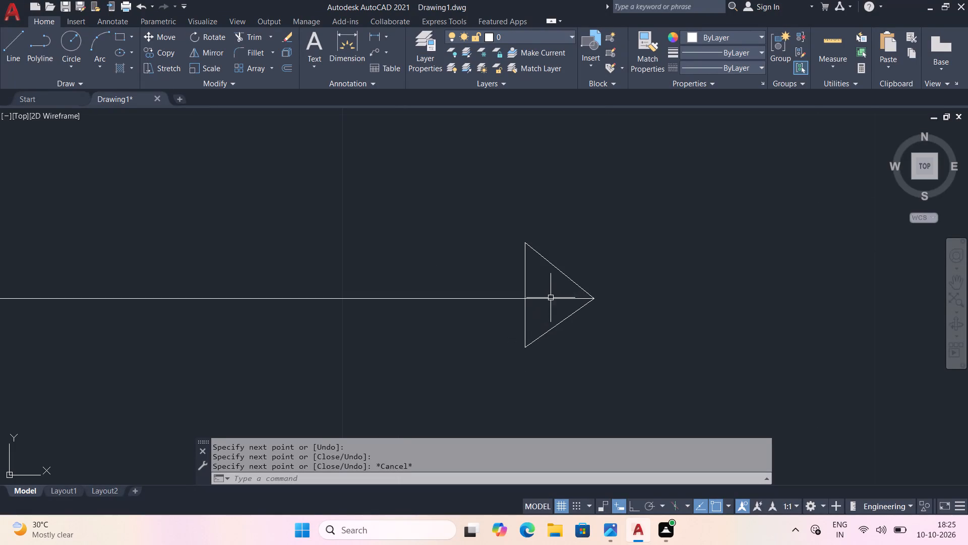
text(tr)
key(space)
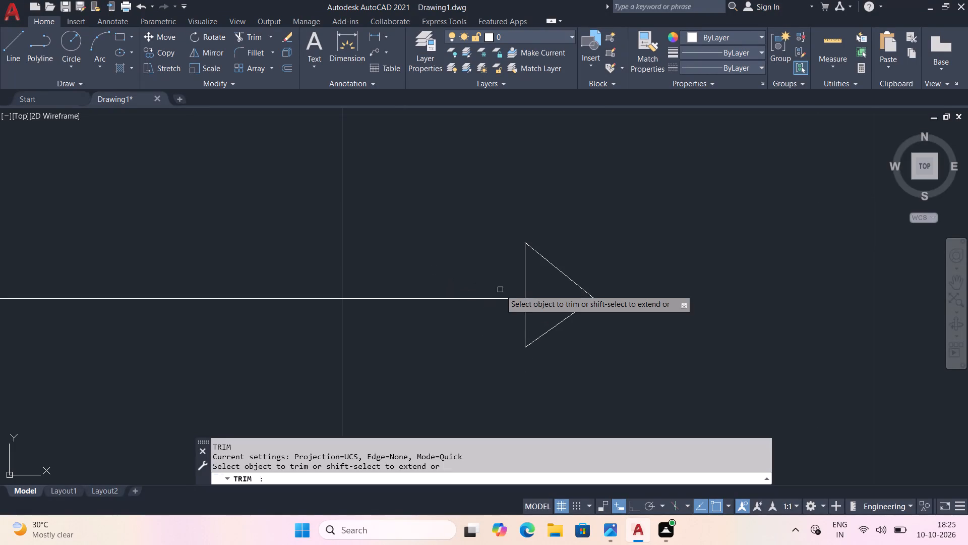
click(544, 299)
key(Escape)
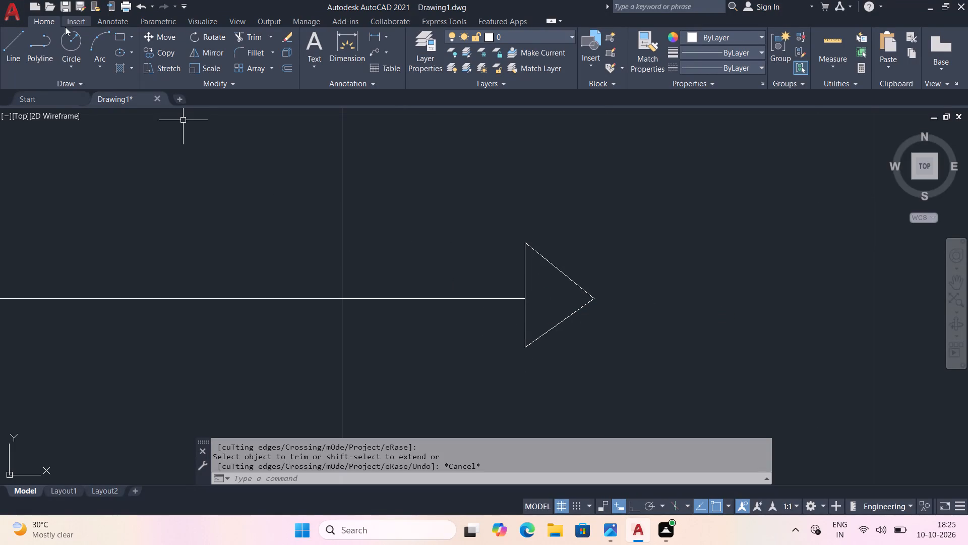
Fill the triangular arrowhead of the upper direction line with a SOLID hatch.
click(41, 20)
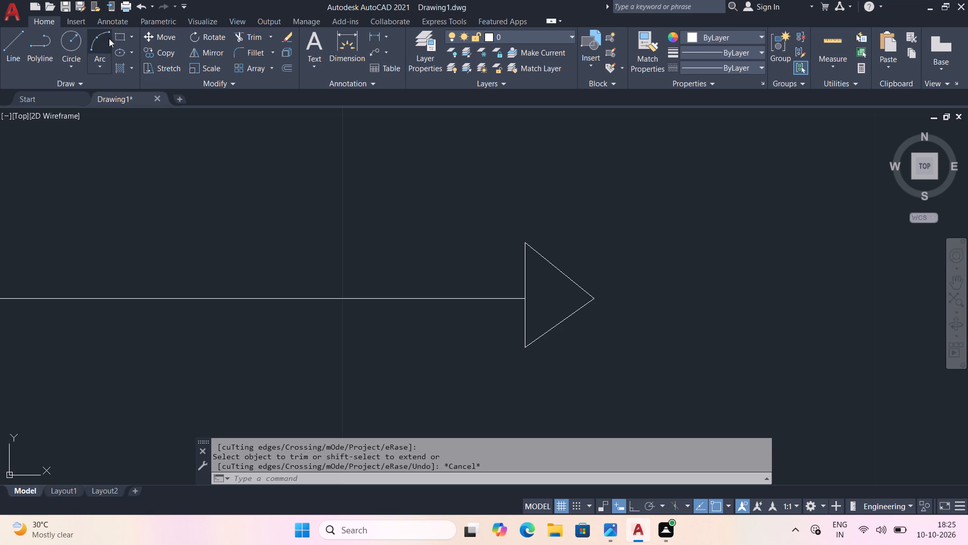
click(114, 68)
click(113, 72)
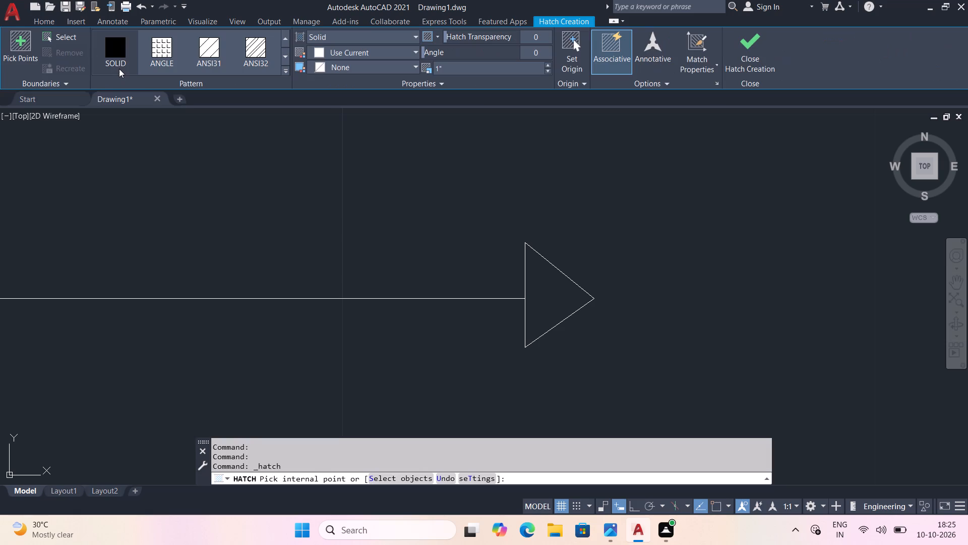
click(119, 69)
click(115, 48)
click(115, 51)
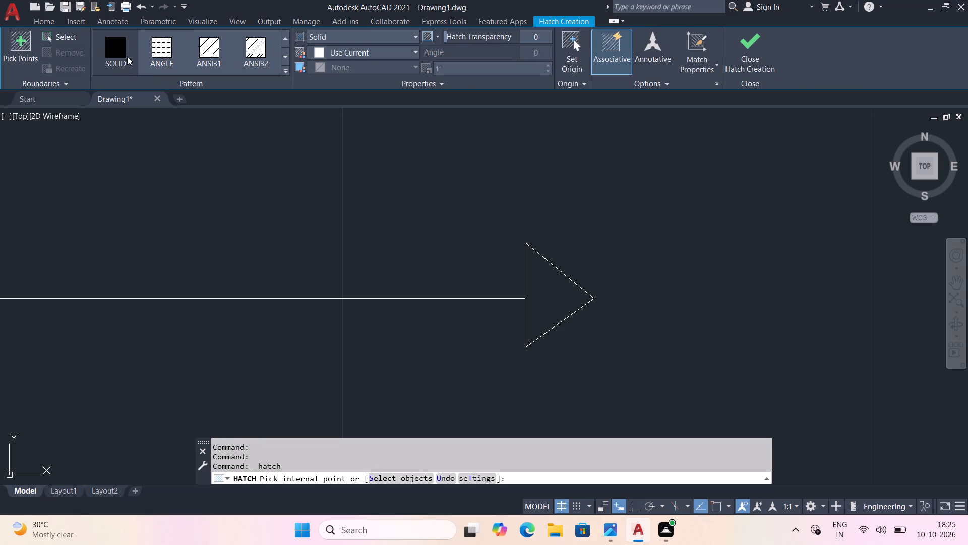
click(110, 52)
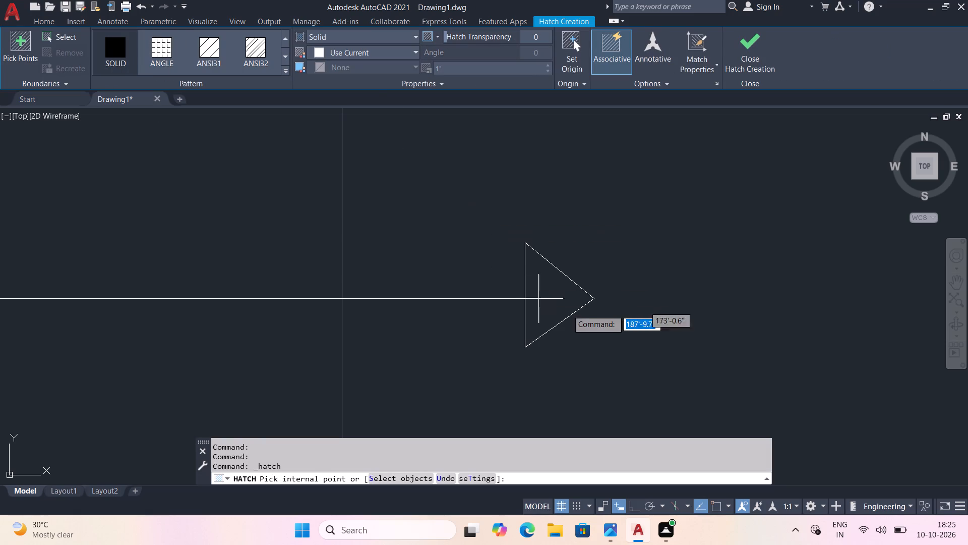
click(542, 294)
key(Escape)
Extend the inner face lines of the left and right outer walls down to the bottom wall's inner line.
scroll(426, 300, down, 4)
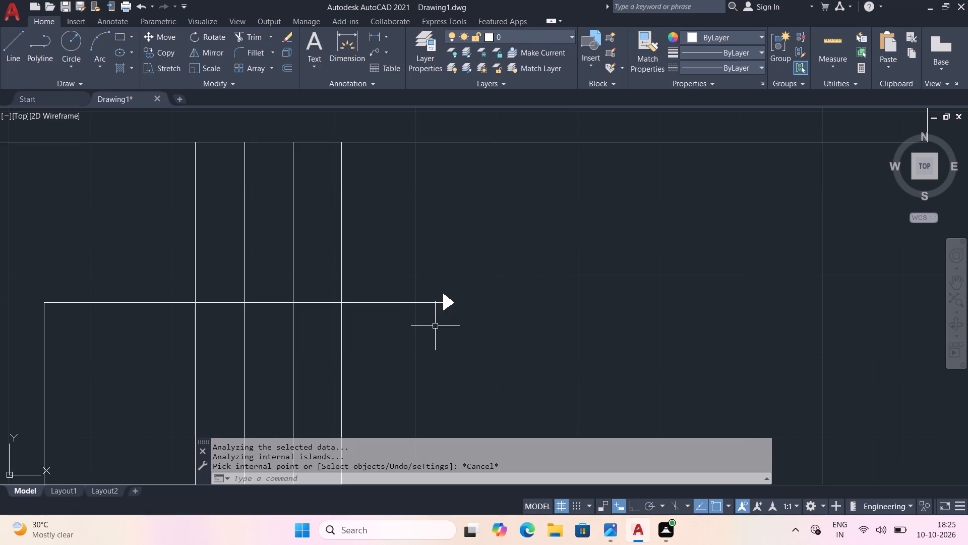
middle_drag(379, 312, 343, 159)
scroll(366, 230, down, 4)
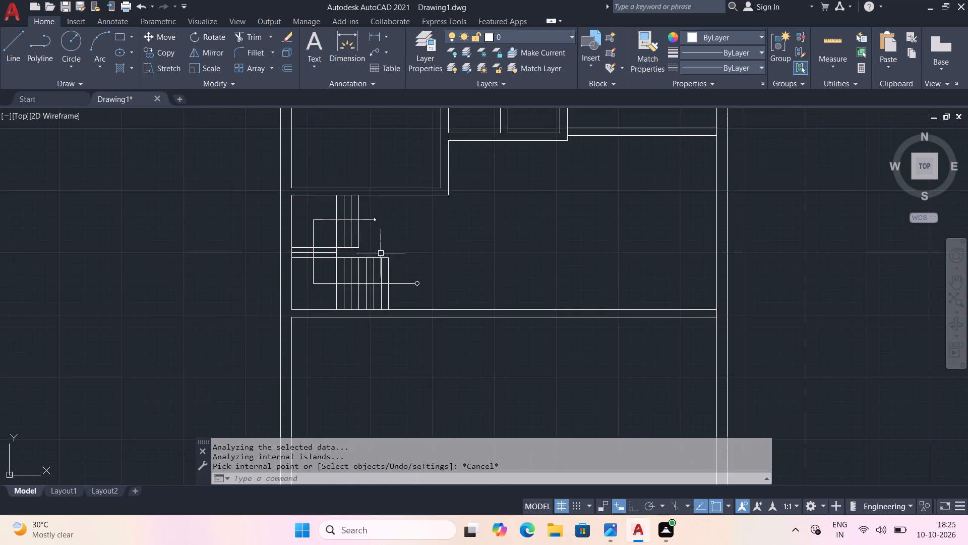
scroll(386, 263, up, 2)
middle_drag(402, 232, 317, 212)
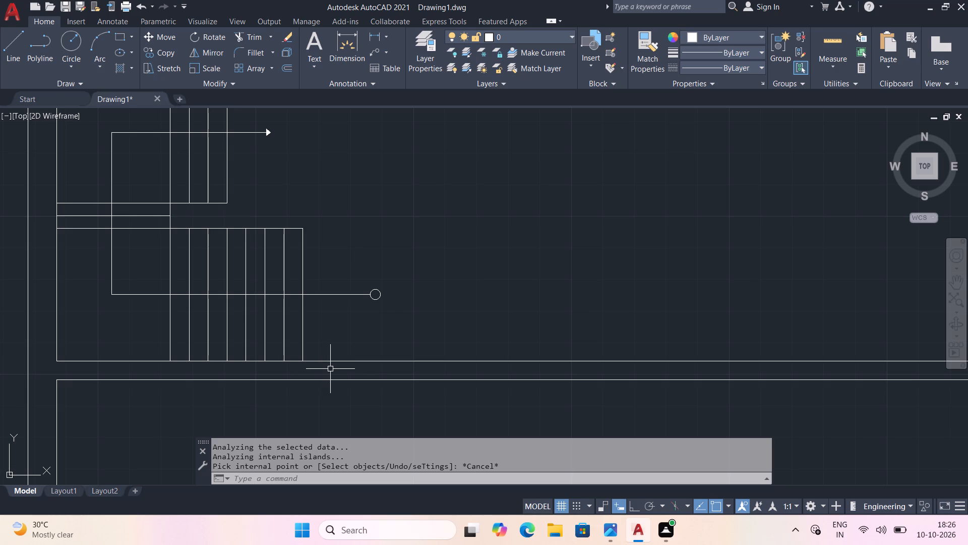
middle_drag(343, 407, 311, 287)
scroll(319, 308, down, 1)
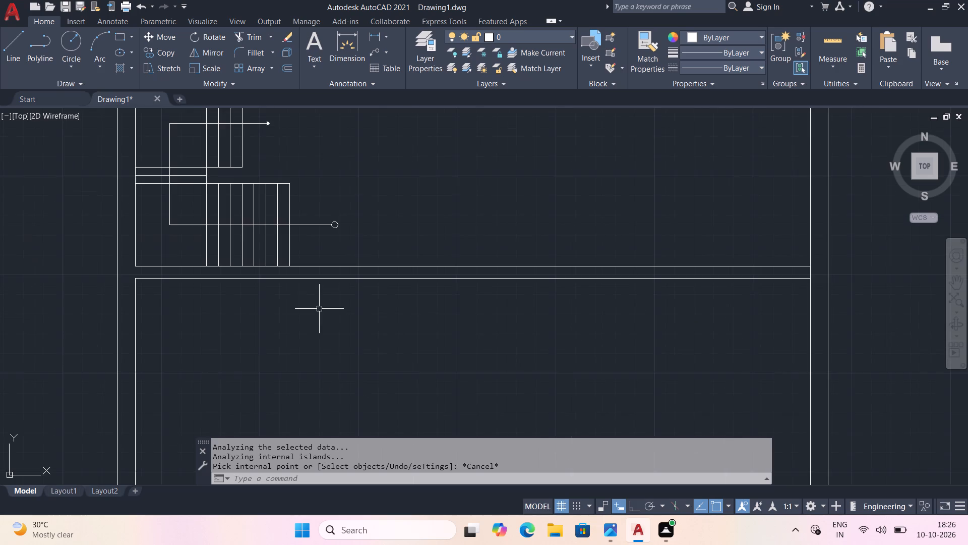
scroll(331, 319, down, 1)
middle_drag(326, 355, 329, 300)
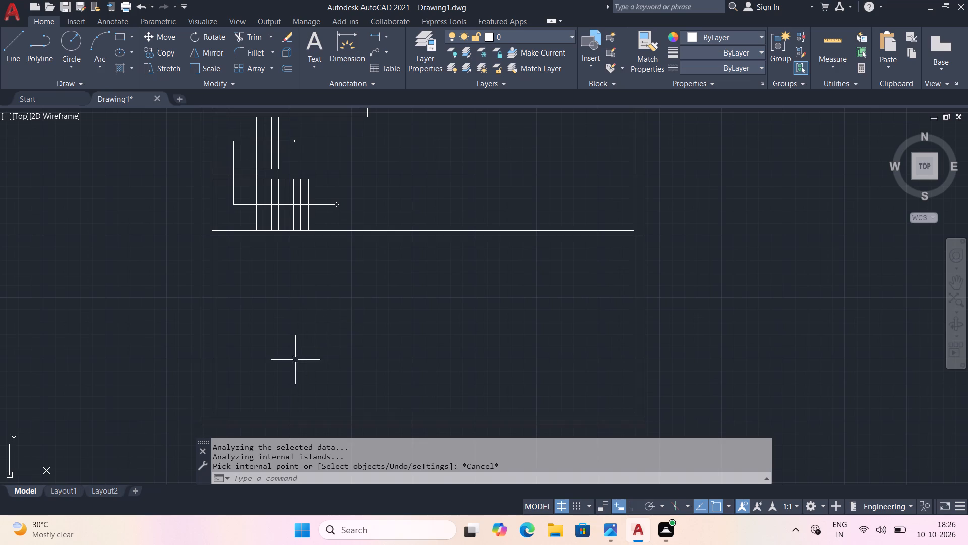
key(e)
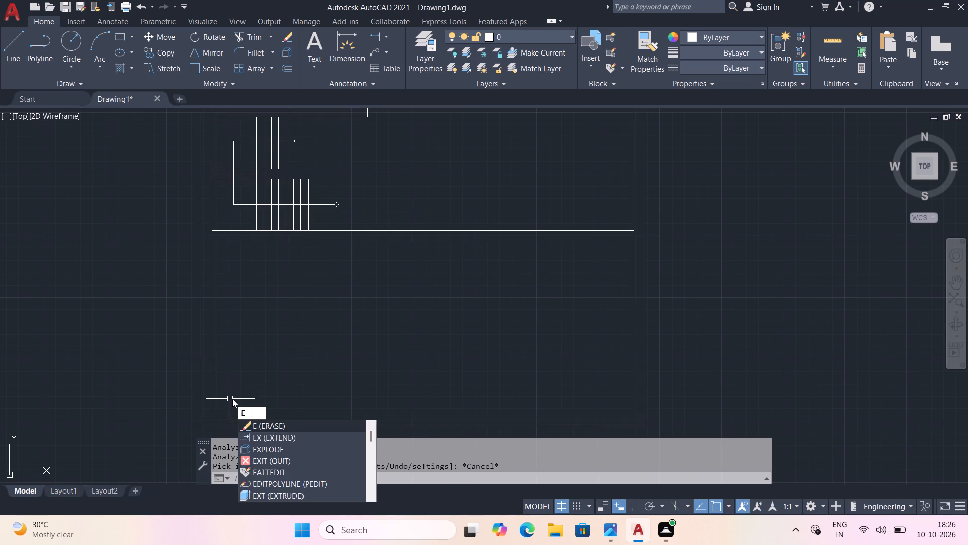
text(x)
key(space)
click(212, 408)
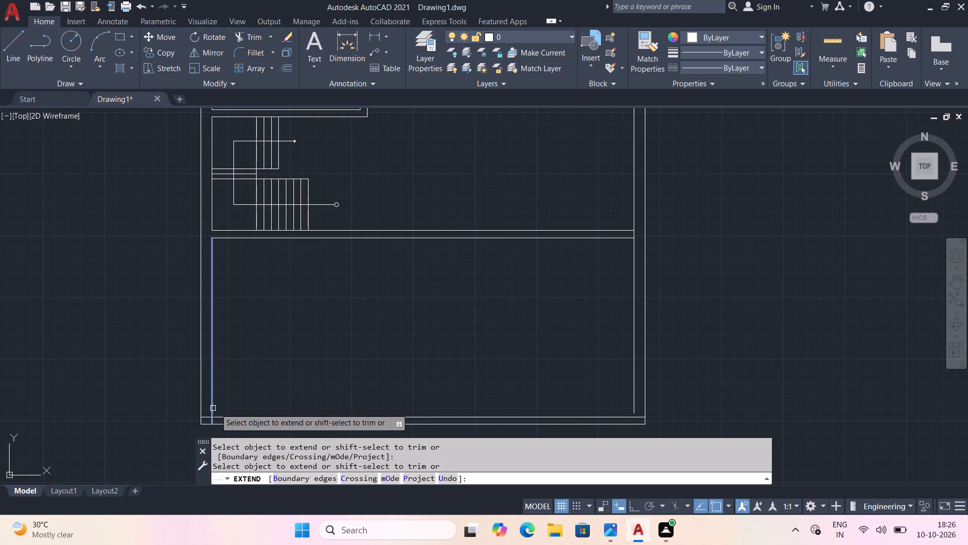
click(634, 405)
key(space)
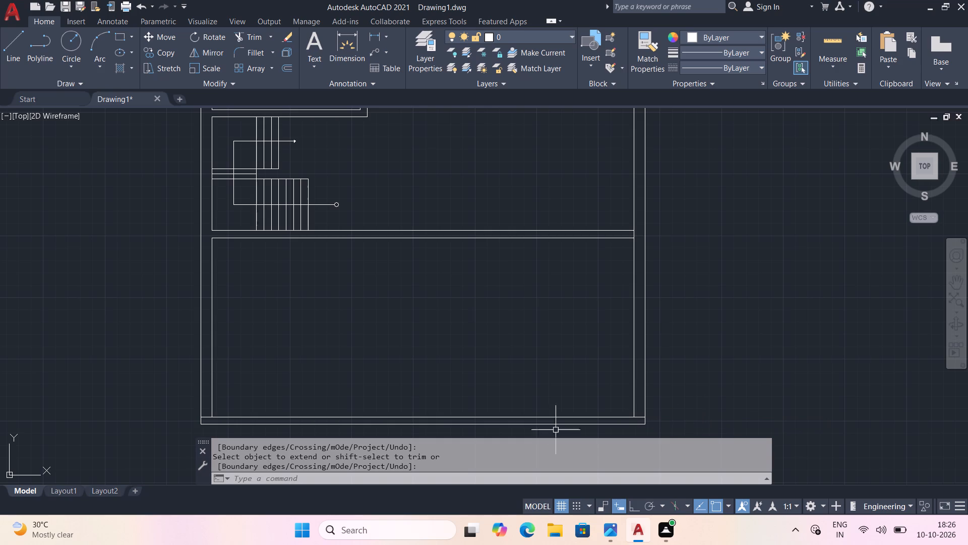
Offset the left outer wall's inner face line 10' to the right inside the bottom room.
key(o)
text(f 1)
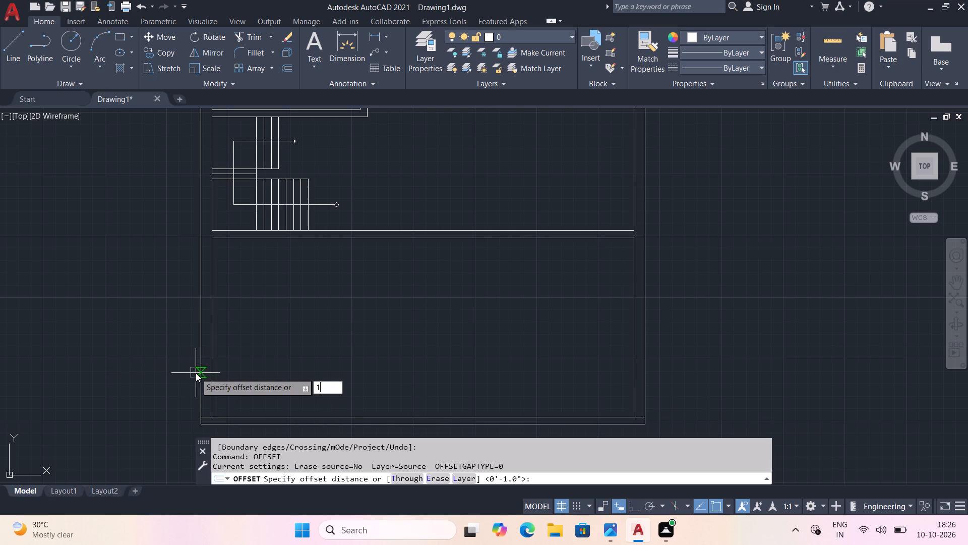
key(0)
key(apostrophe)
key(space)
click(212, 372)
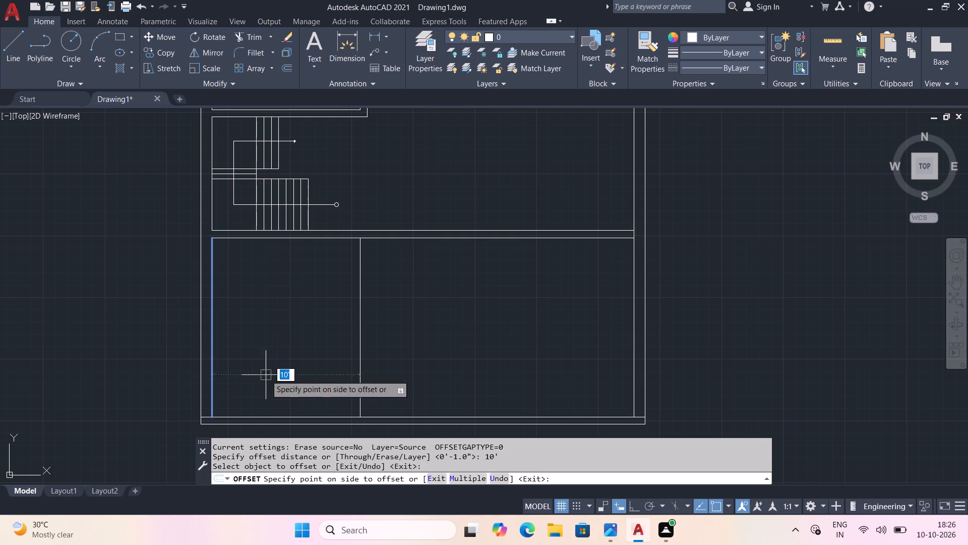
click(299, 378)
key(space)
Offset the first vertical partition line in the bottom room 6" to the right to give the partition its thickness.
key(space)
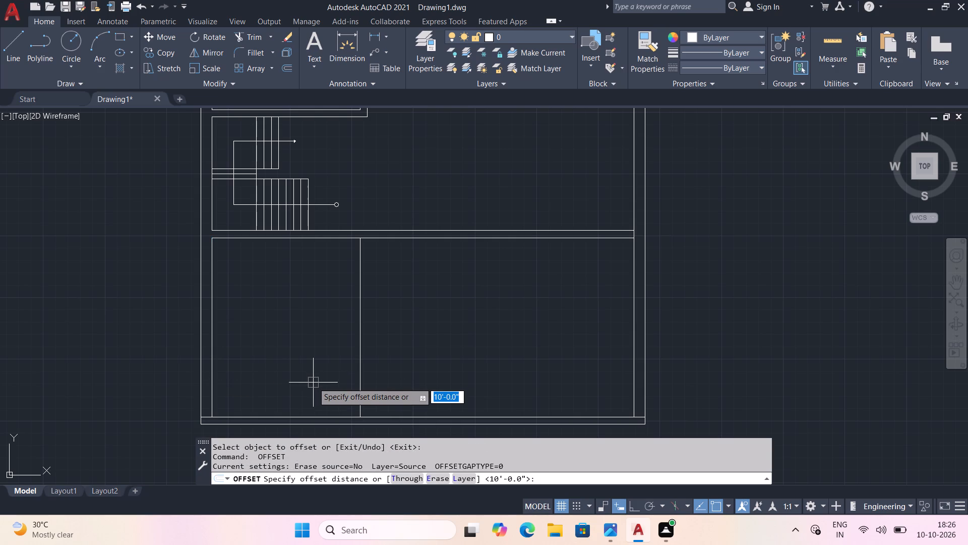
key(6)
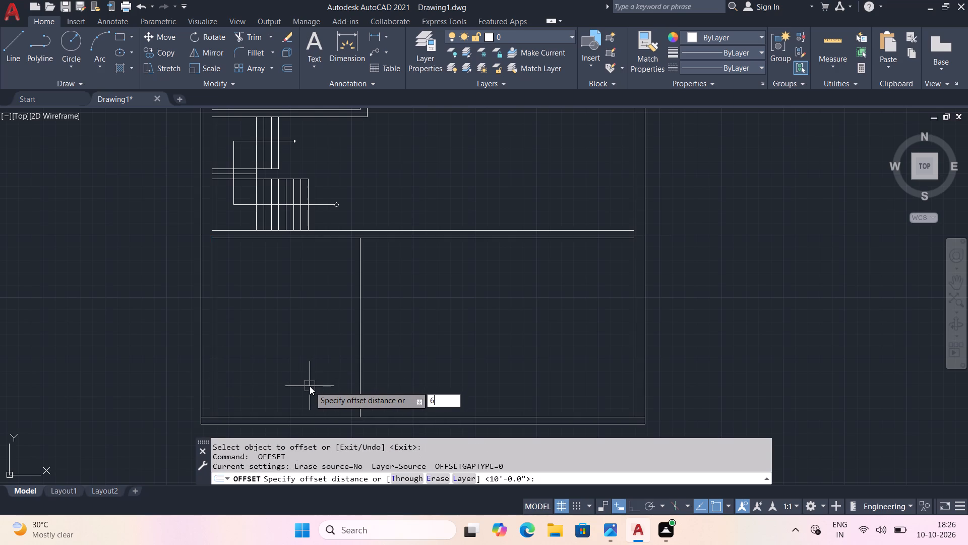
text(")
key(space)
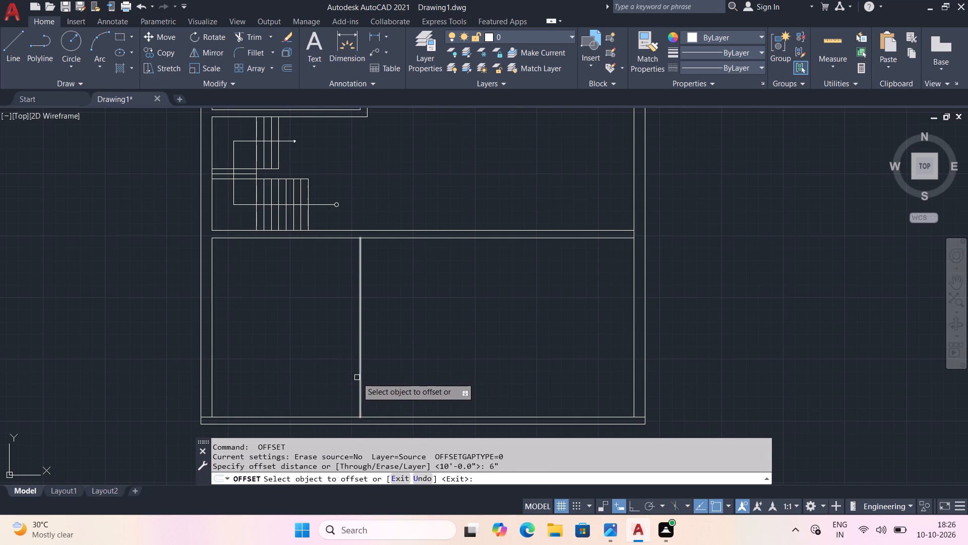
click(357, 377)
click(362, 382)
click(379, 383)
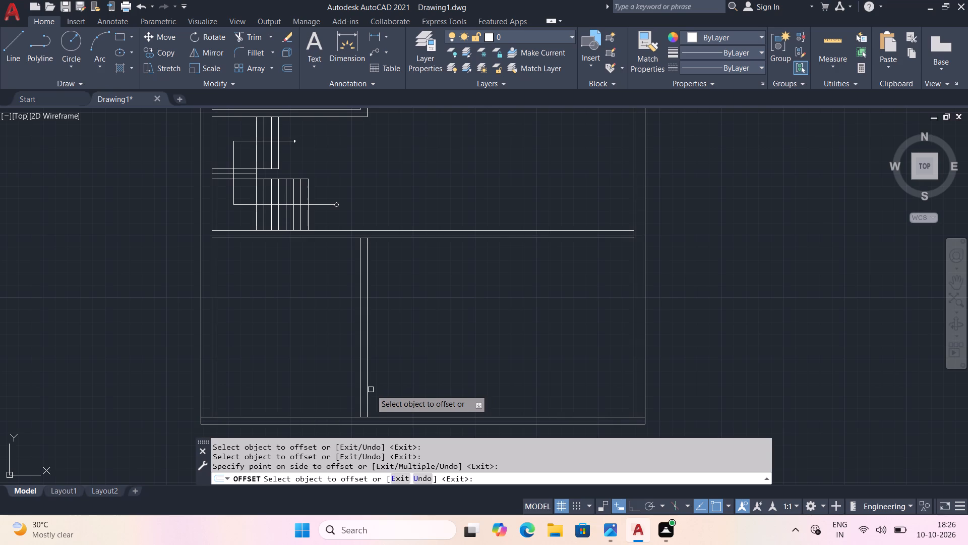
key(space)
Offset the right face line of the 6" partition 8'11" to the right for the second partition.
key(space)
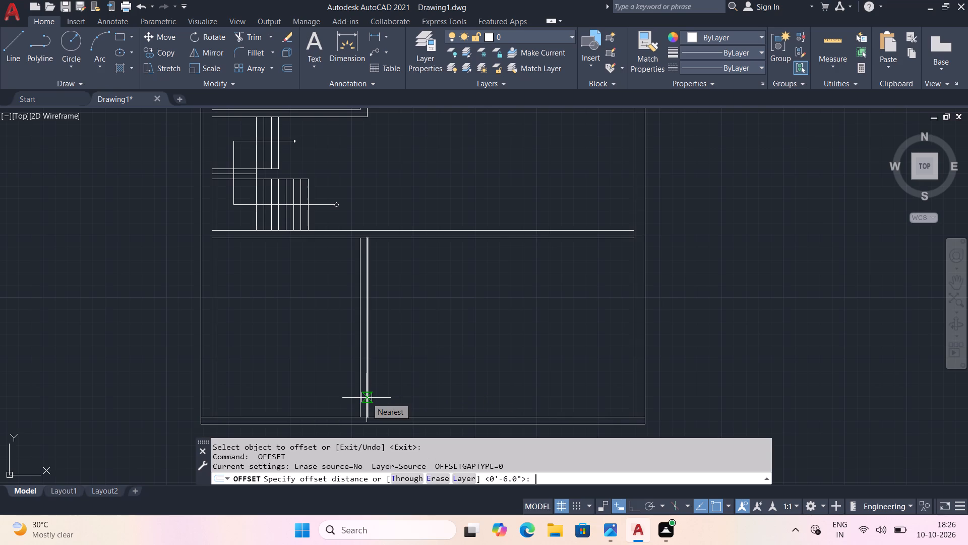
key(8)
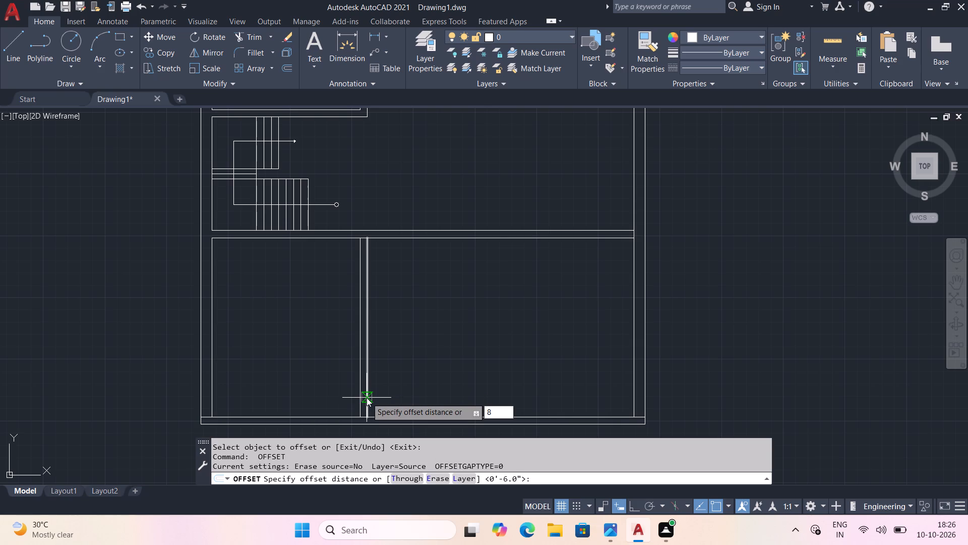
key(apostrophe)
text(11)
text(")
key(space)
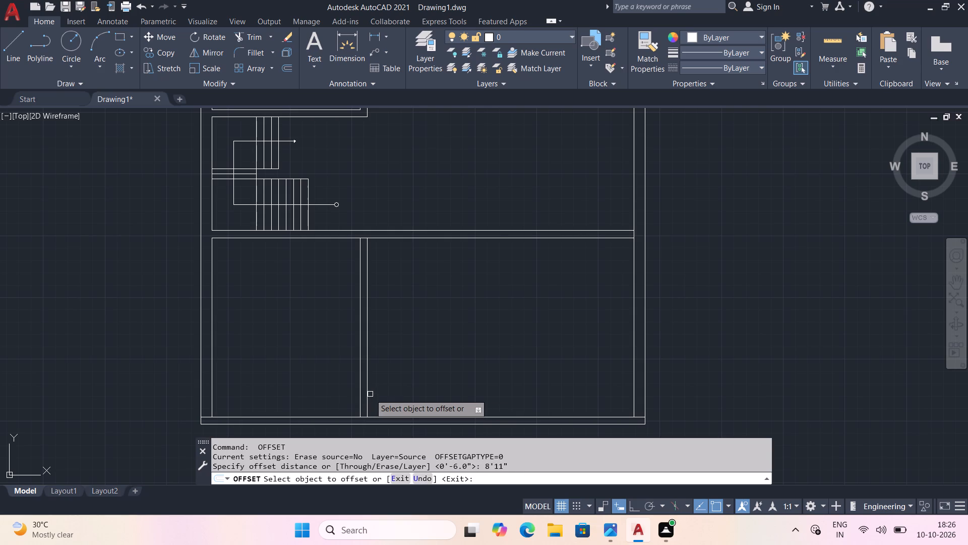
click(368, 394)
click(442, 387)
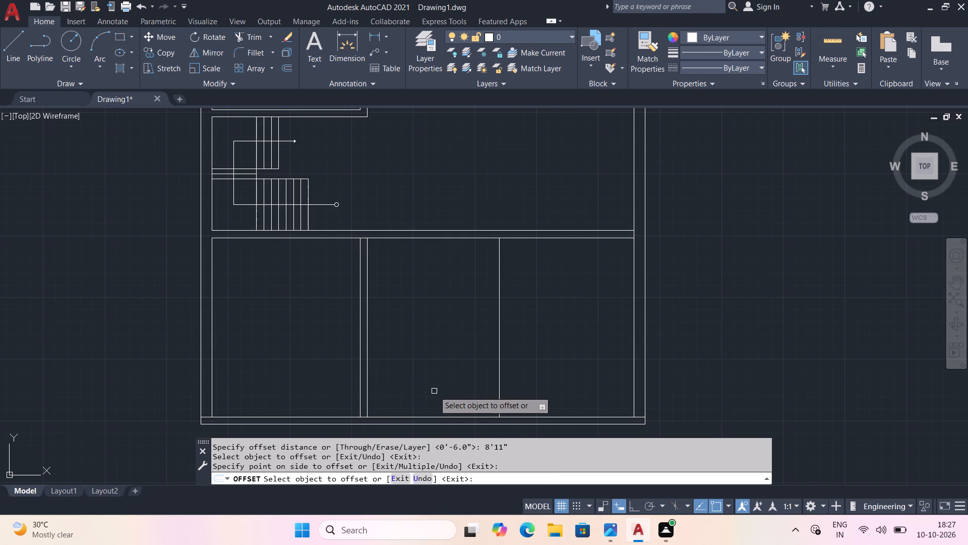
key(space)
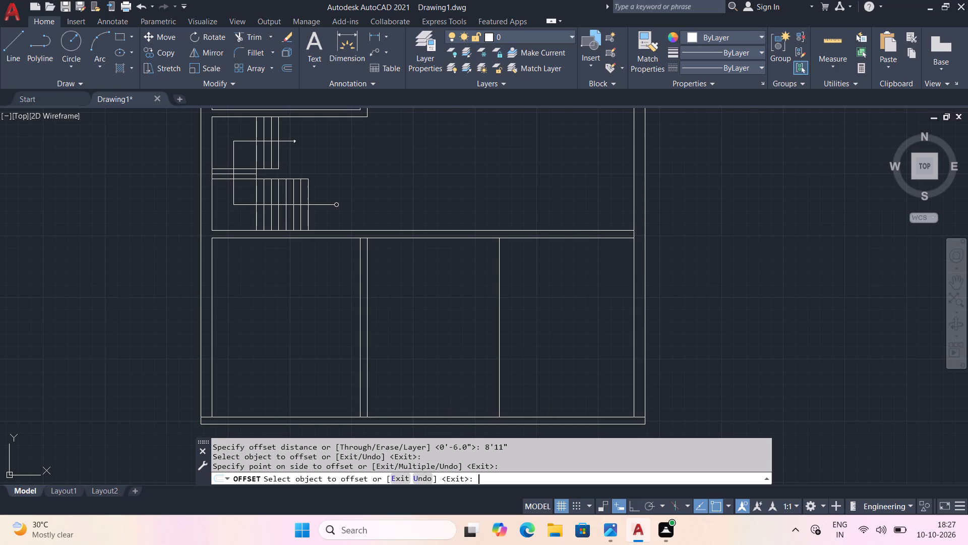
Offset the second partition's left face line 9" to the right to form its thickness.
key(space)
text(9")
key(space)
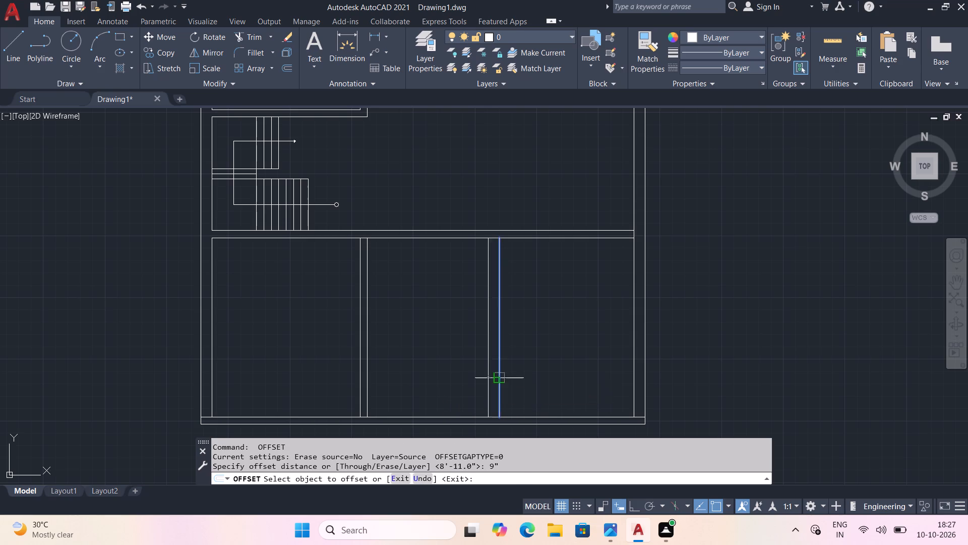
click(499, 378)
click(519, 377)
key(space)
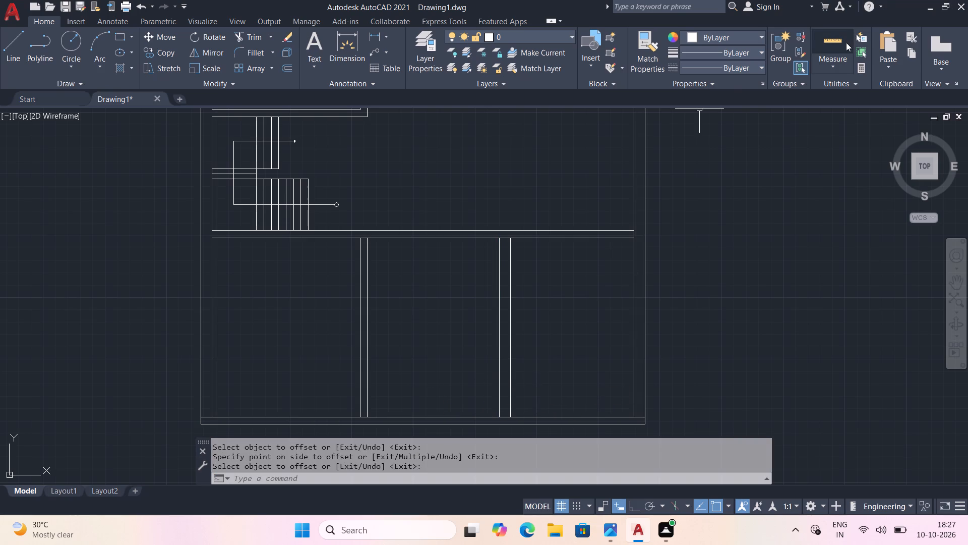
Check the spacing between walls around the staircase and bottom rooms with Quick Measure.
click(844, 42)
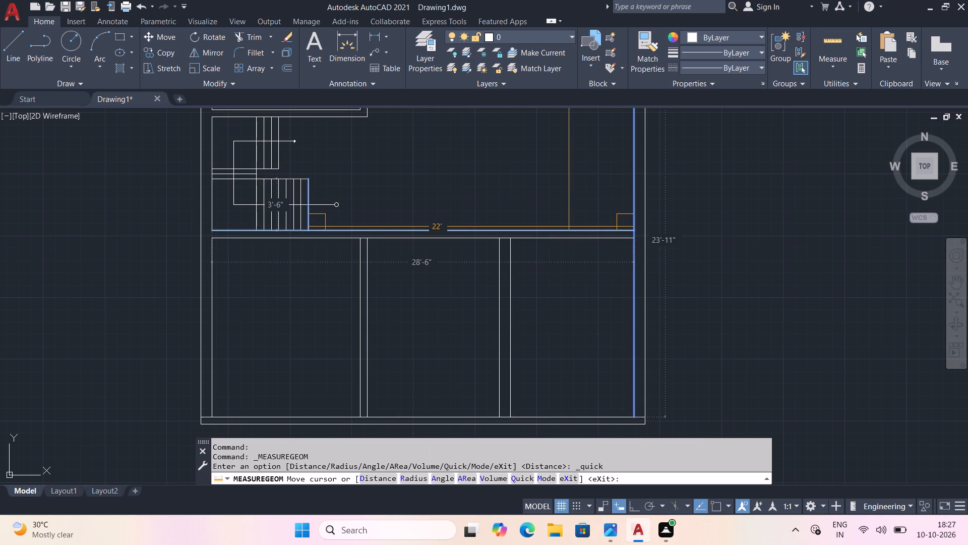
key(grave)
key(Escape)
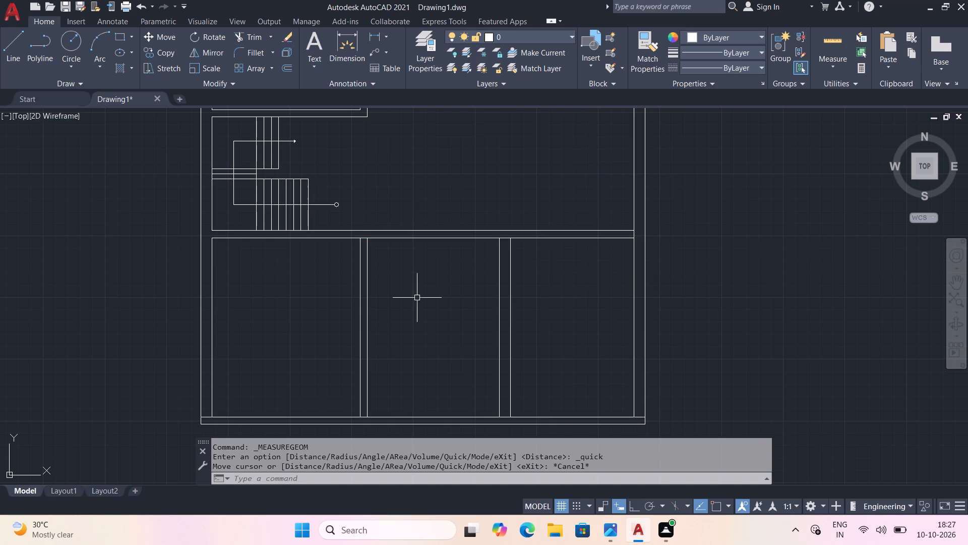
Trim the horizontal wall's lower line between the faces of both vertical partitions to open the wall junctions.
scroll(417, 298, up, 2)
middle_drag(417, 291, 434, 313)
key(t)
key(r)
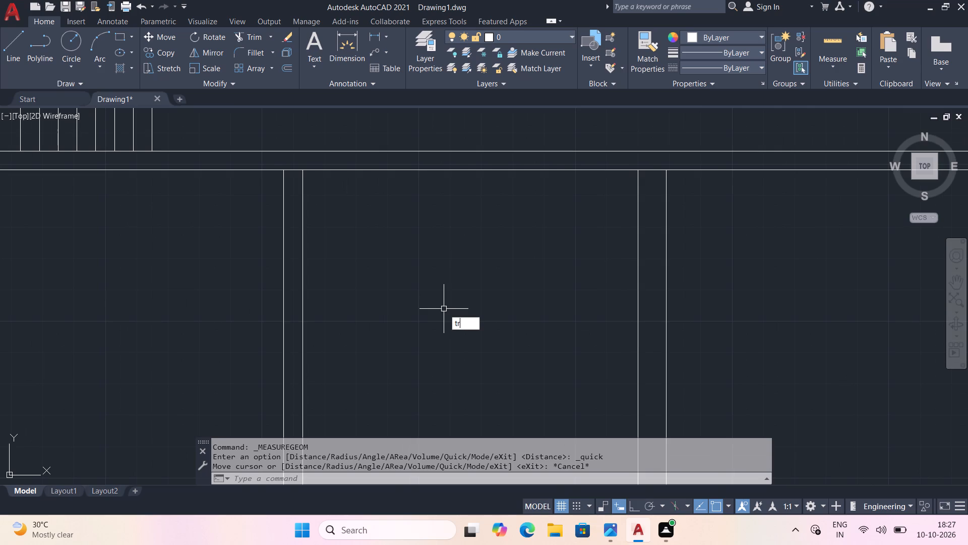
key(space)
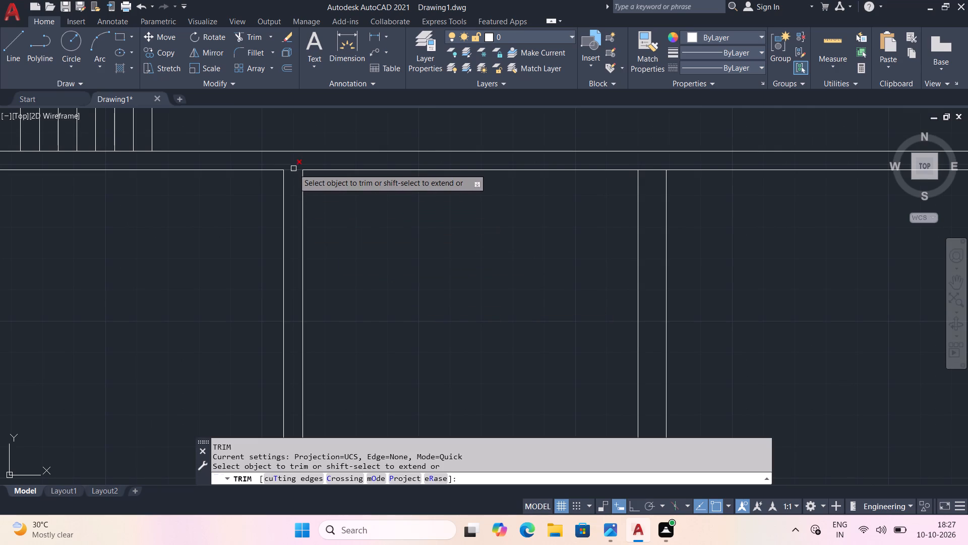
click(293, 169)
click(653, 170)
middle_drag(533, 294, 533, 159)
scroll(532, 160, down, 2)
key(Escape)
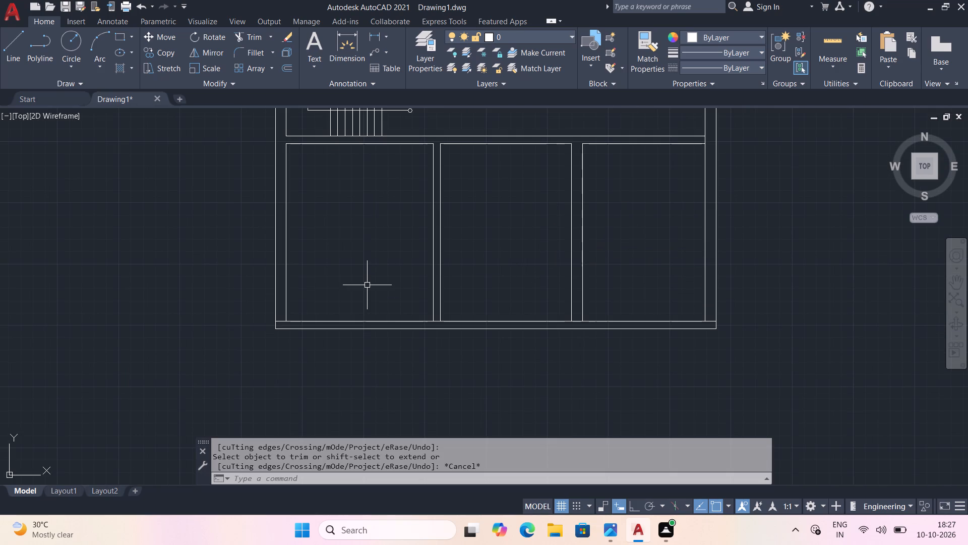
Offset the top wall line of the bottom-left room 10' downward.
key(o)
key(f)
key(space)
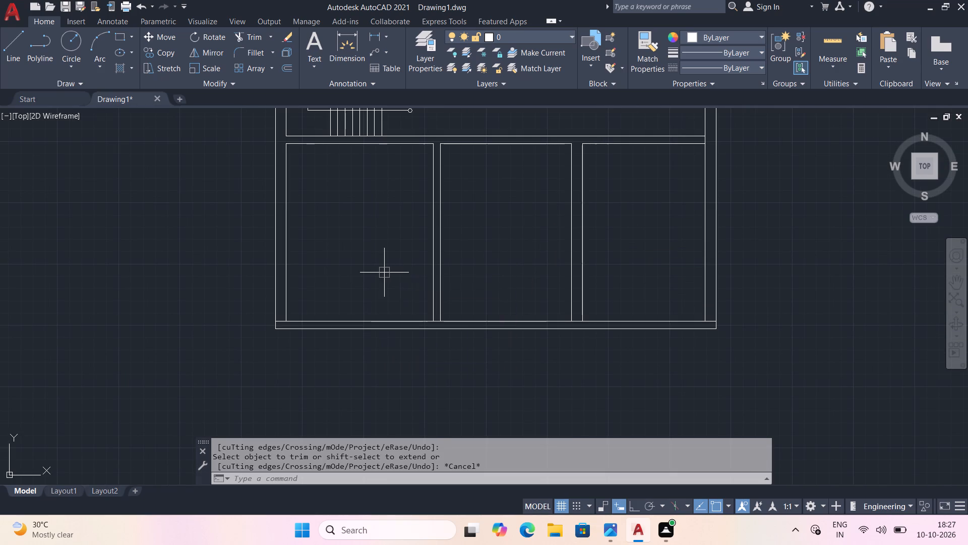
key(1)
key(0)
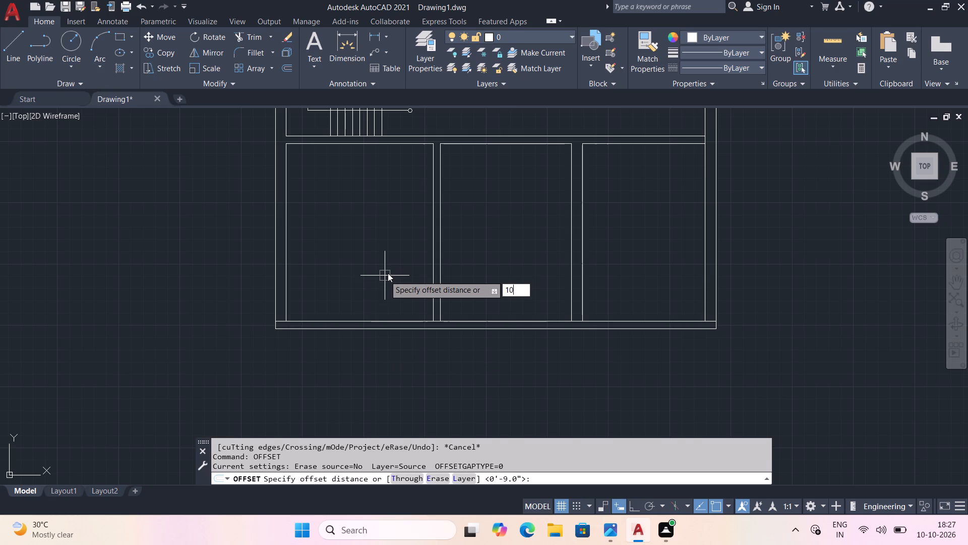
key(apostrophe)
key(space)
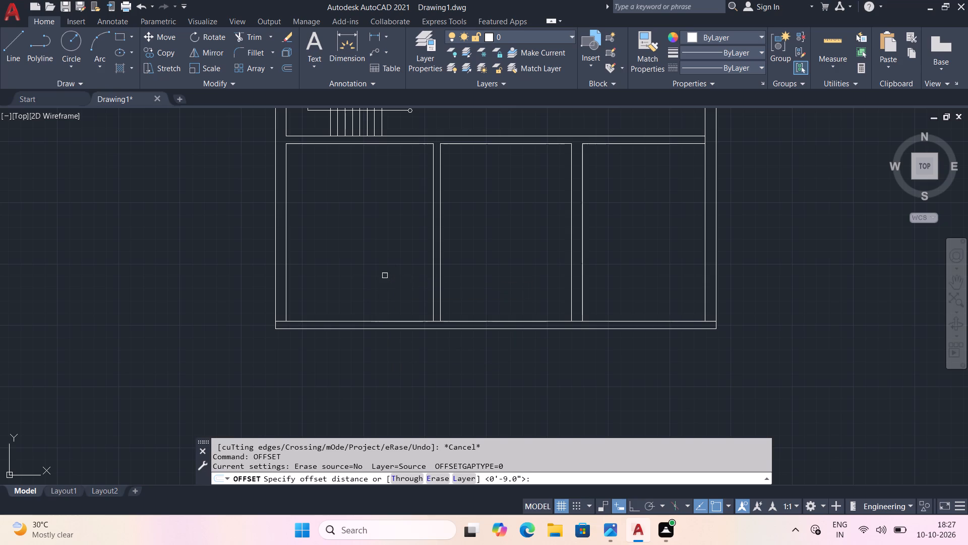
click(387, 143)
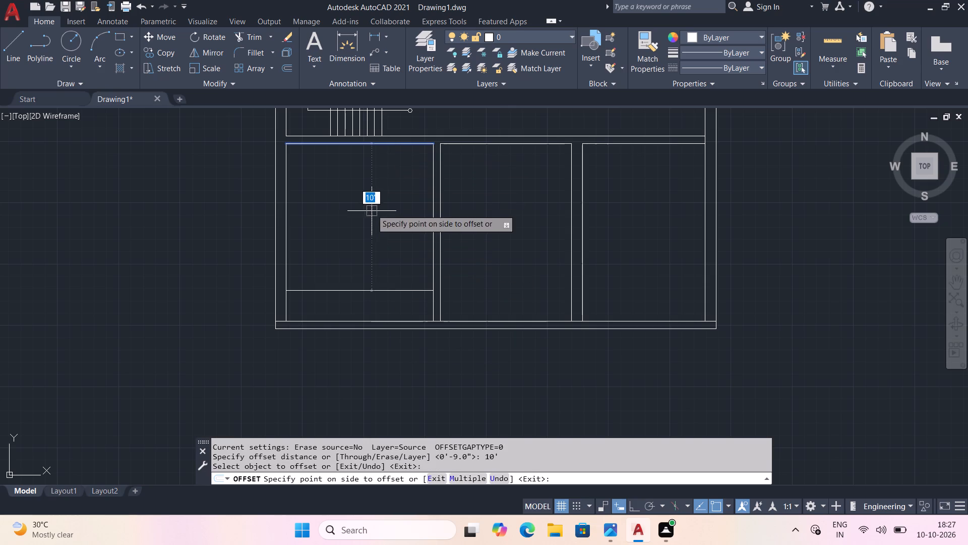
click(369, 226)
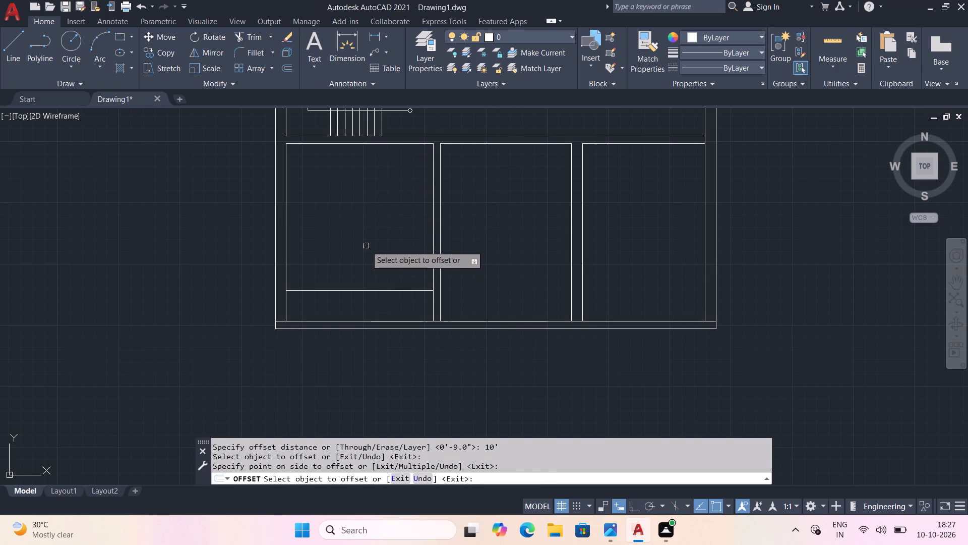
key(space)
Offset the new horizontal line in the bottom-left room 9" downward to form the wall thickness.
key(space)
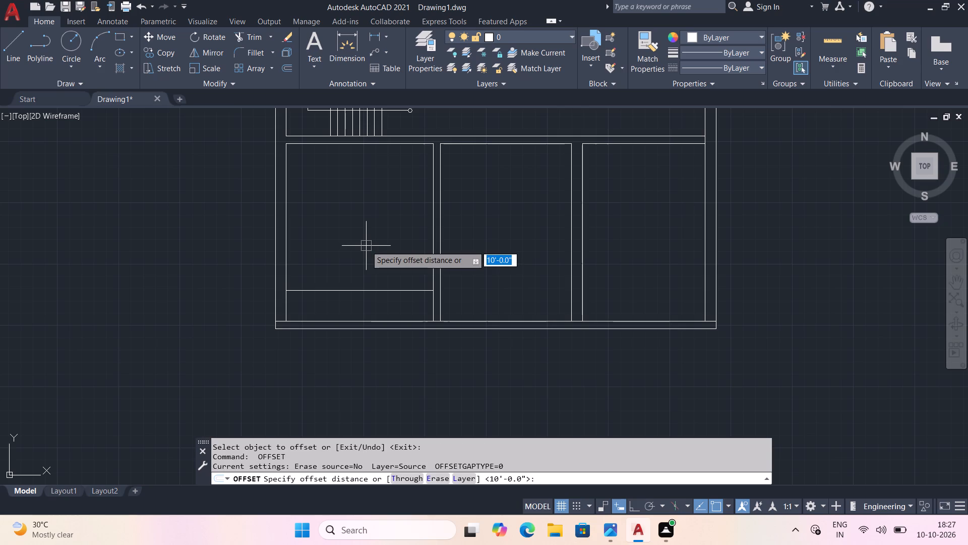
key(9)
key(shift+quotedbl)
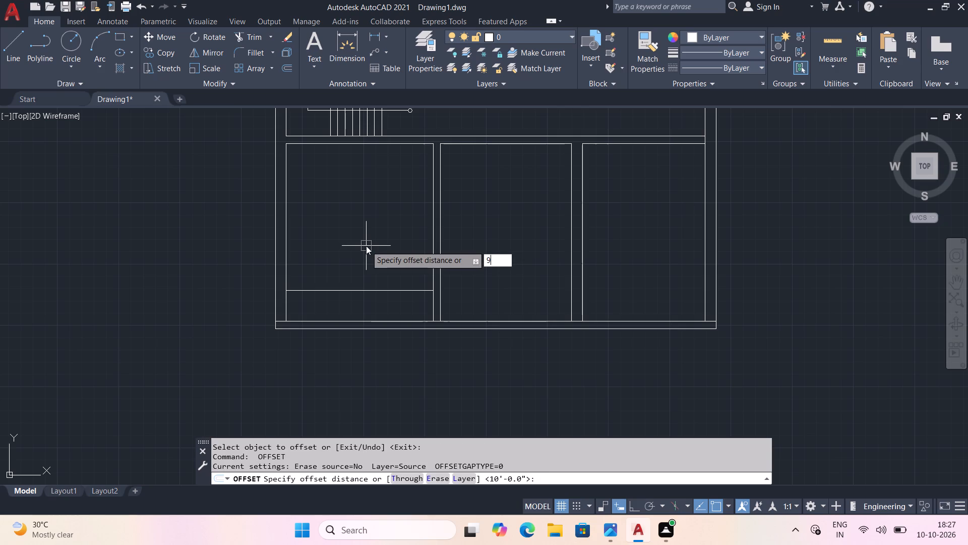
key(space)
click(366, 291)
click(358, 312)
key(space)
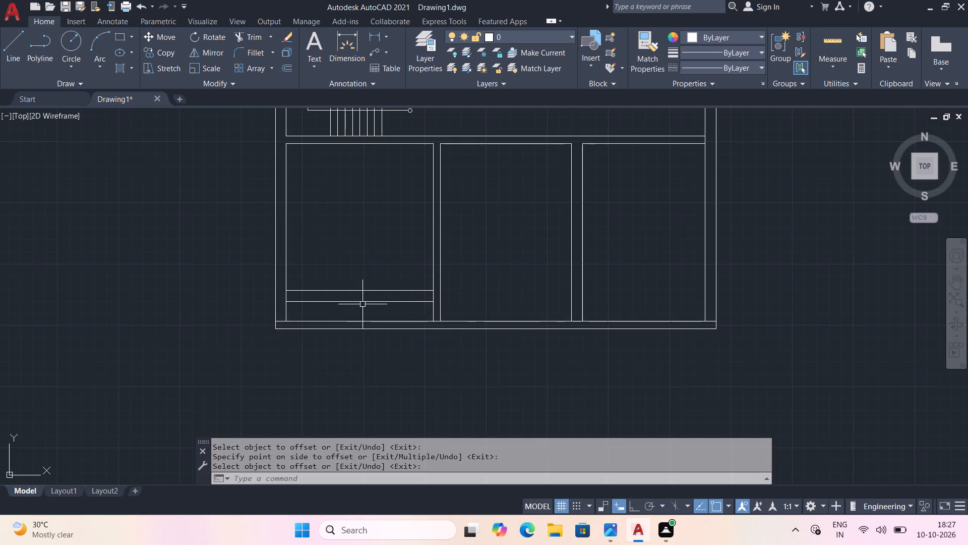
Offset the top wall line of the bottom-middle room 7' downward.
middle_drag(338, 271, 339, 265)
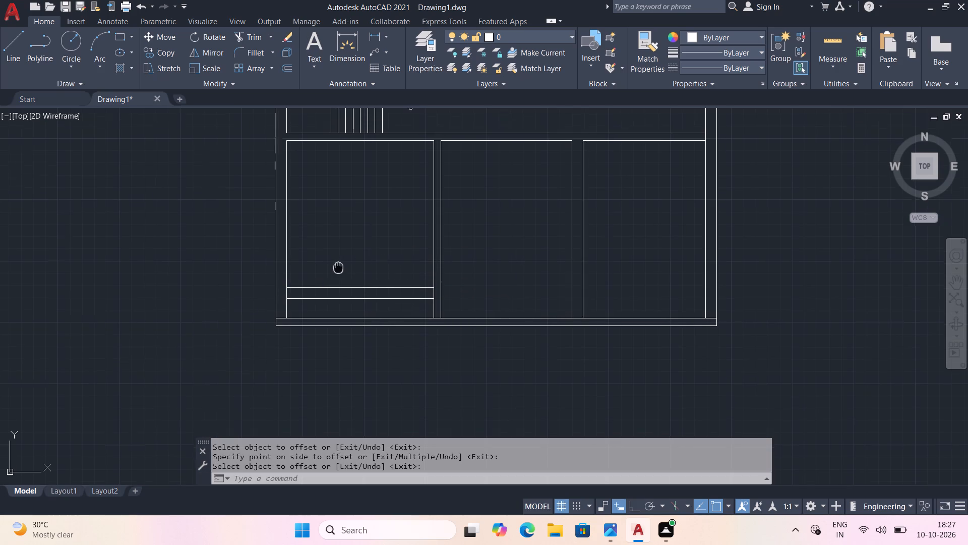
middle_drag(339, 265, 340, 257)
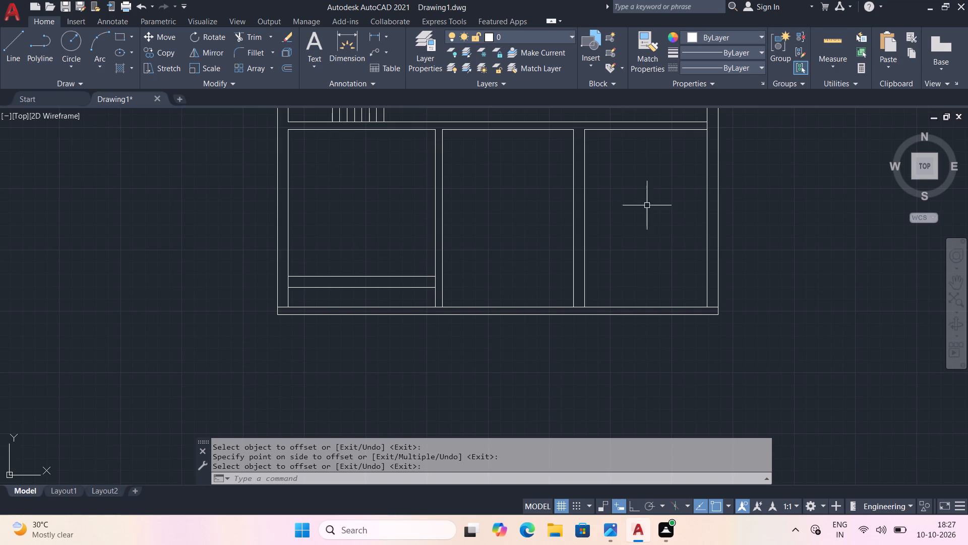
key(space)
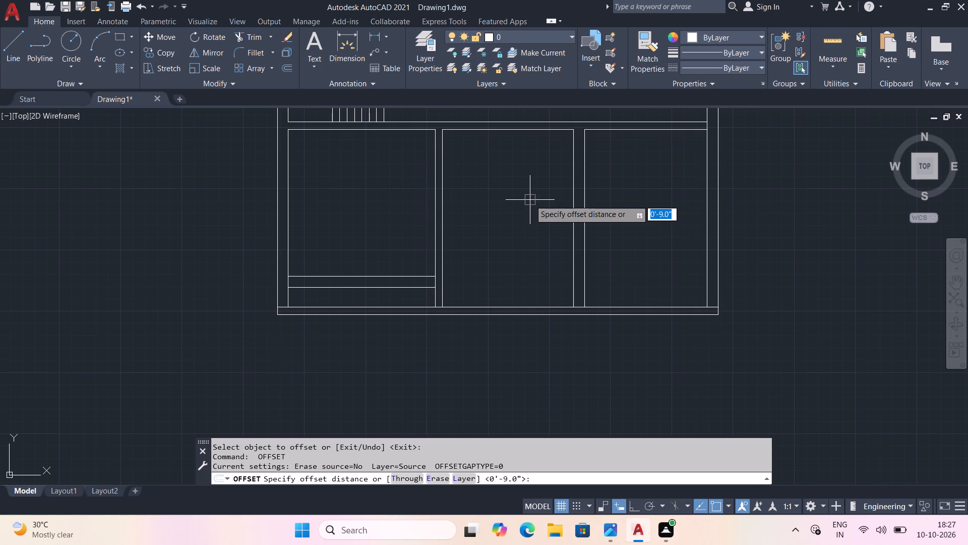
text(7')
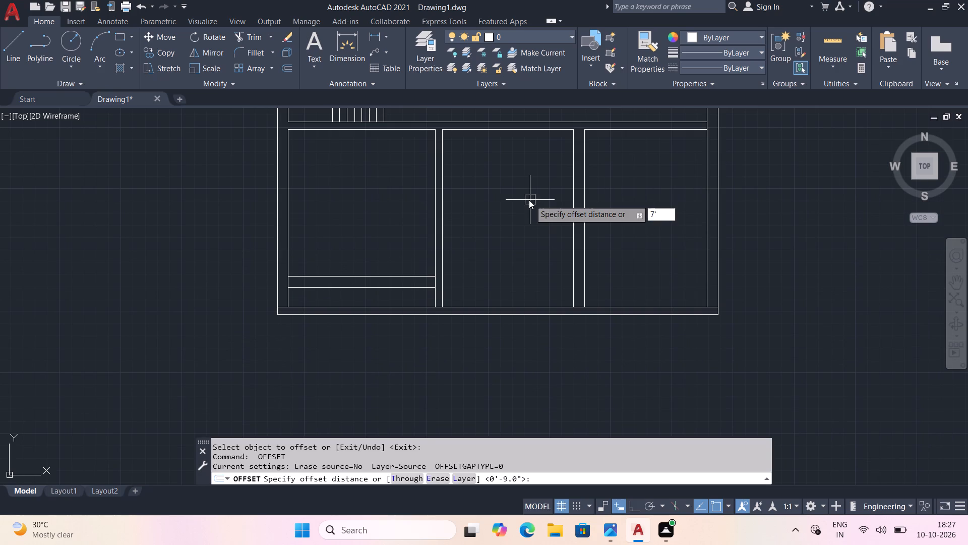
key(space)
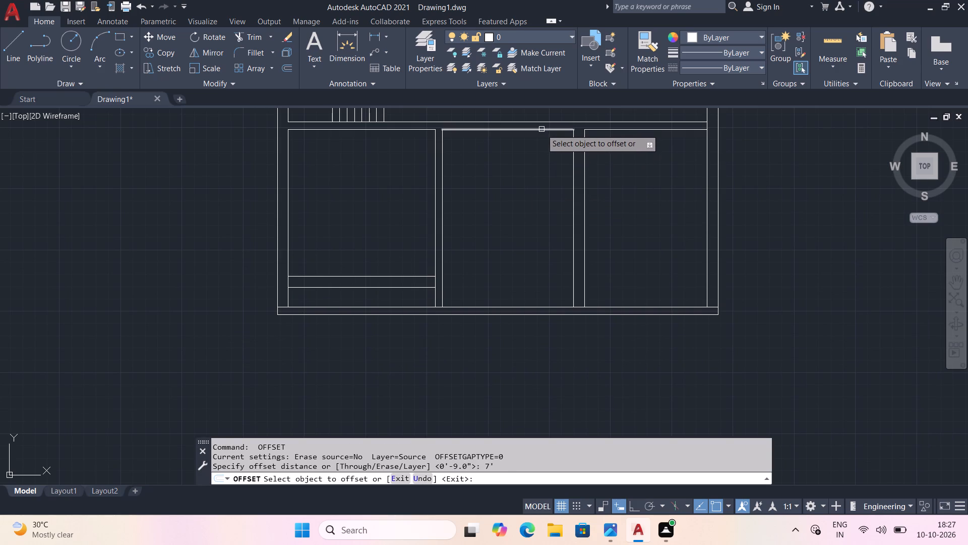
click(541, 129)
click(514, 204)
key(space)
Offset the new horizontal line in the bottom-middle room 9" downward to form the wall thickness.
key(space)
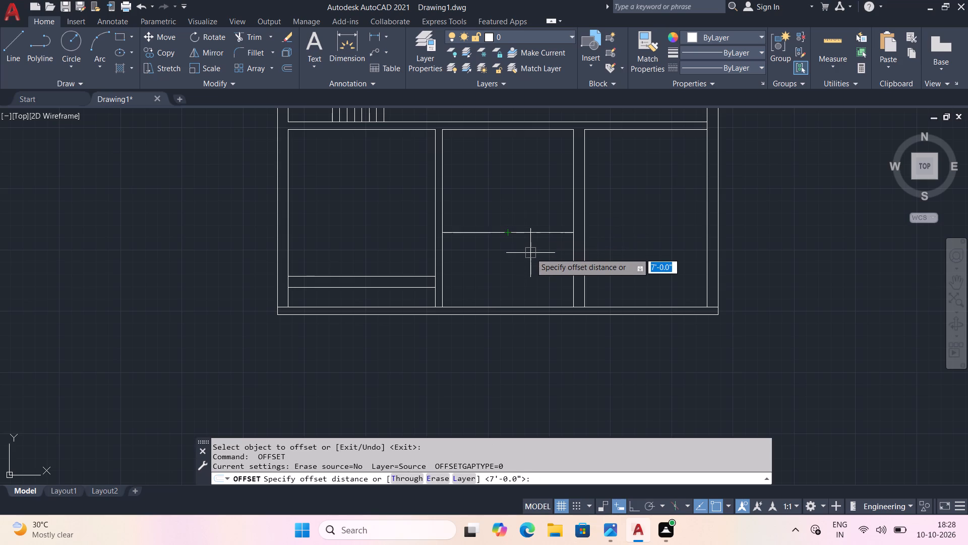
key(9)
key(shift+quotedbl)
key(Return)
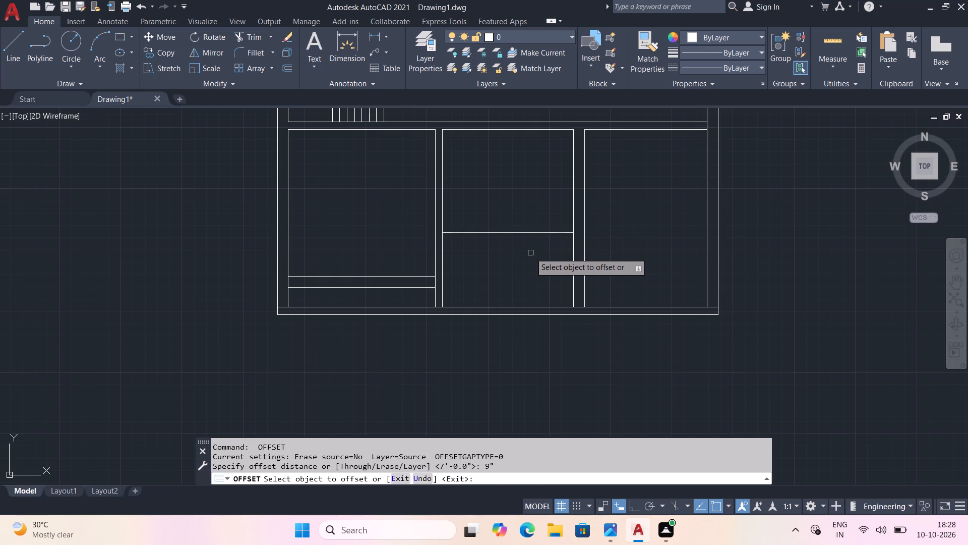
click(532, 233)
click(524, 268)
key(space)
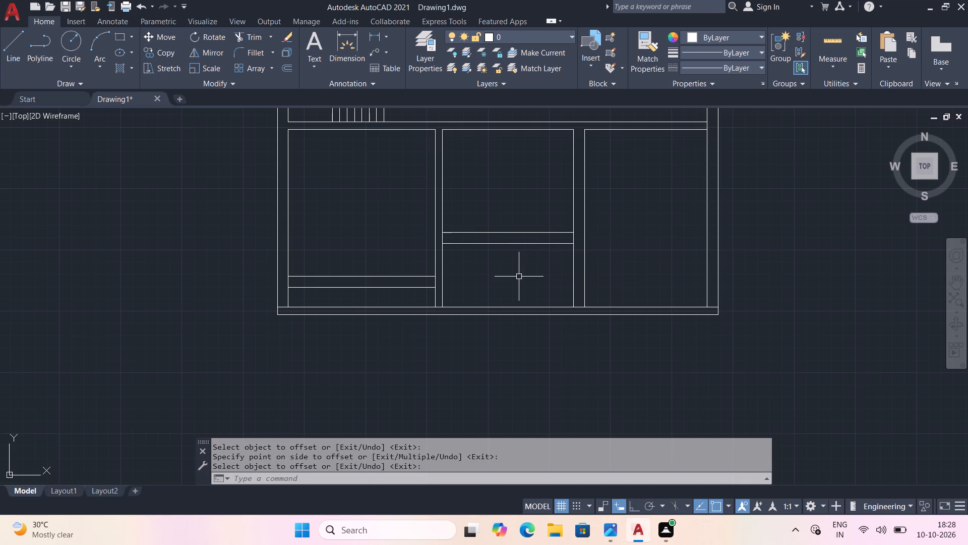
key(Escape)
scroll(519, 277, up, 1)
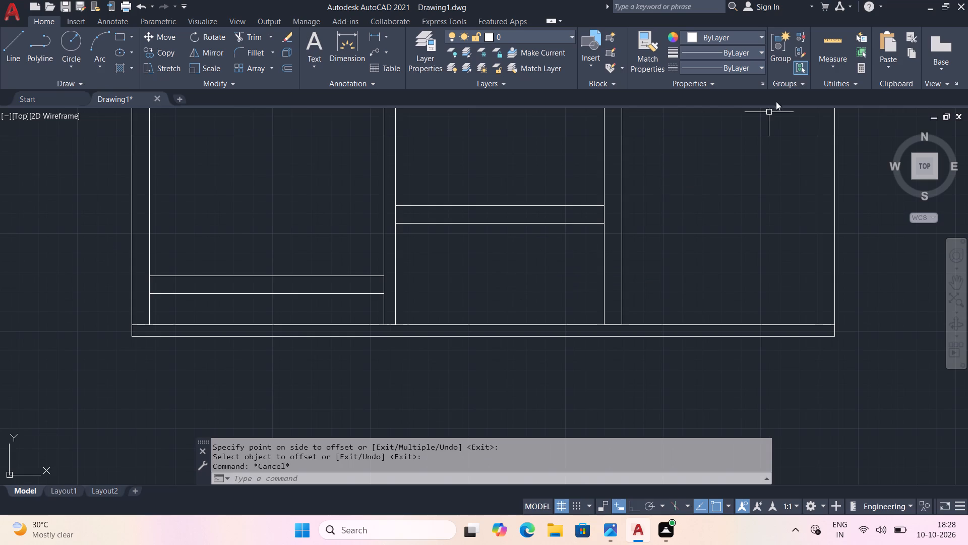
Quick-measure the space below the bottom-middle room's lower wall.
click(832, 42)
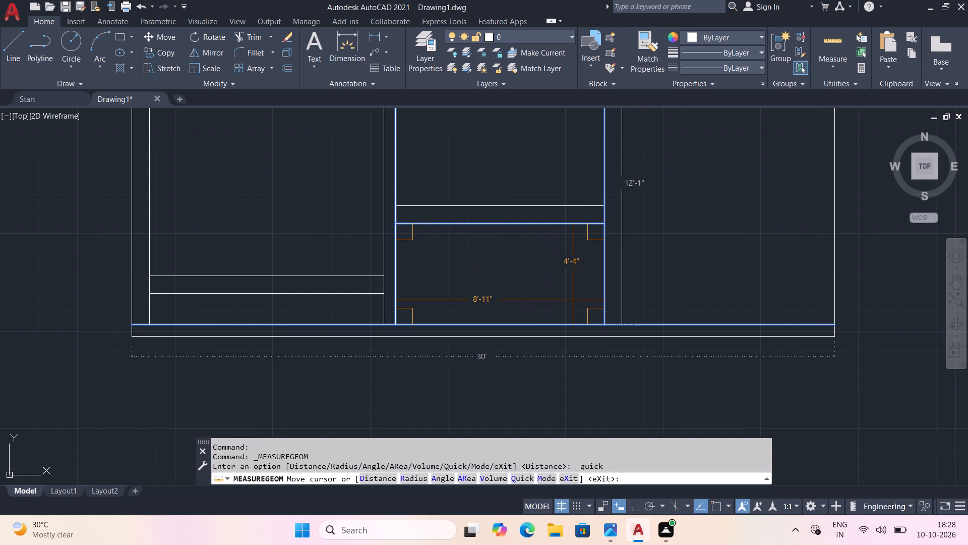
key(Escape)
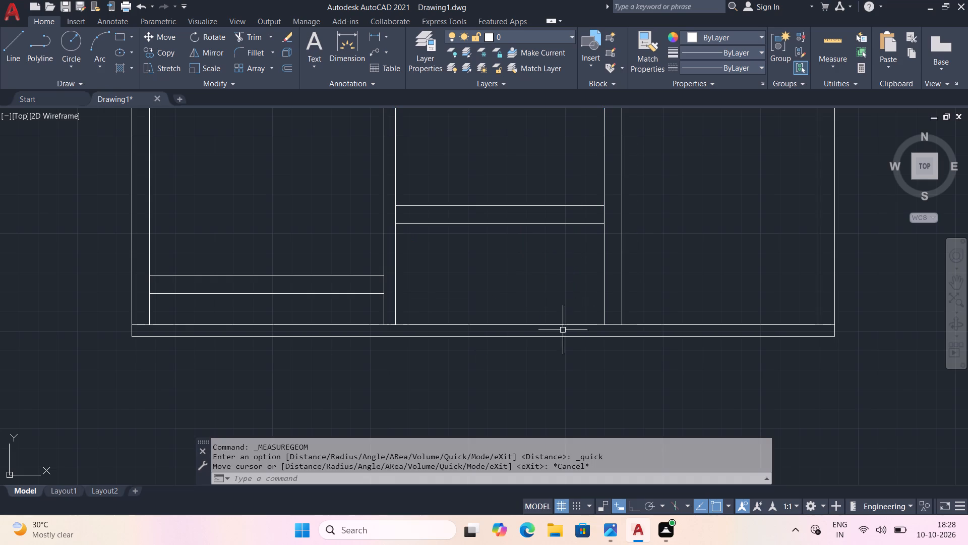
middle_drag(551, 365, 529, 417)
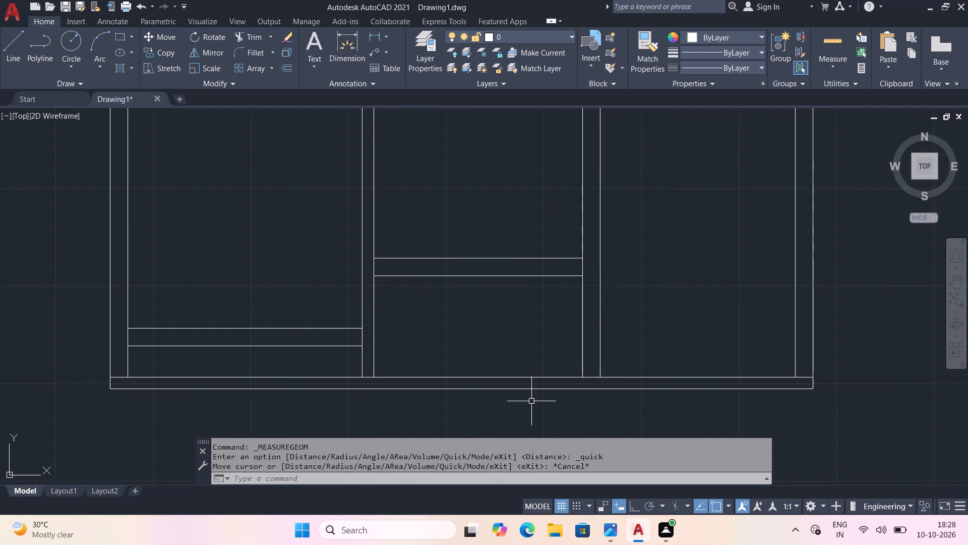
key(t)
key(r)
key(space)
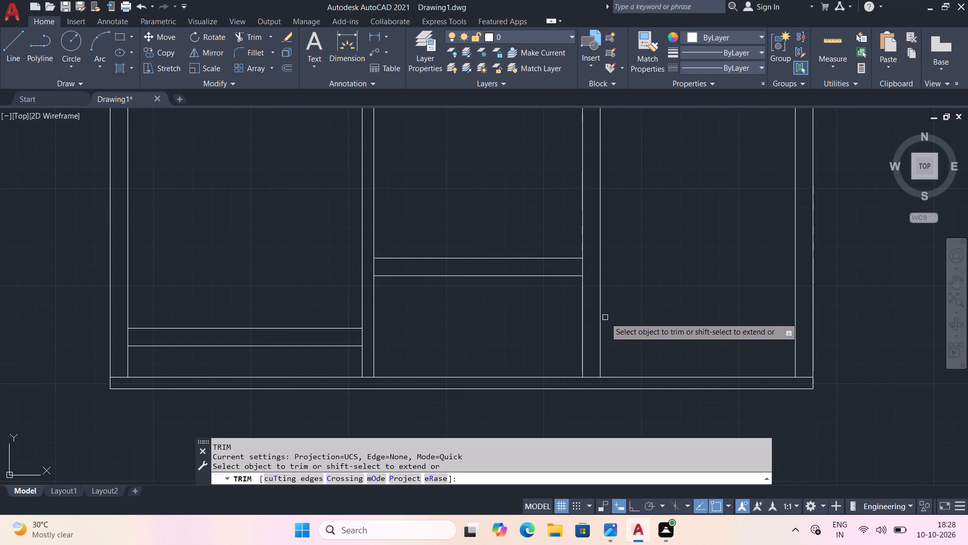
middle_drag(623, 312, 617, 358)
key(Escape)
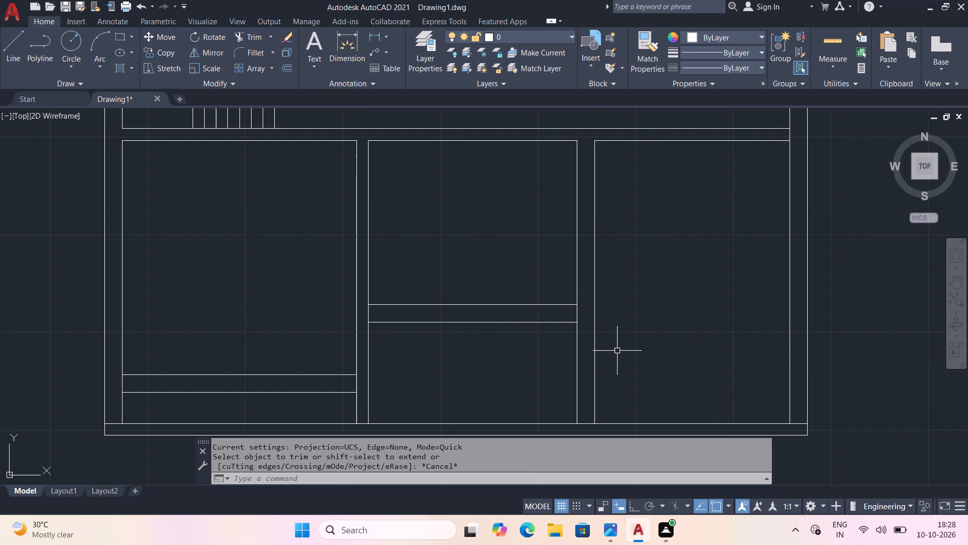
Extend the lower wall line of the bottom-middle room to the far line of the partition on its right.
text(ex)
key(space)
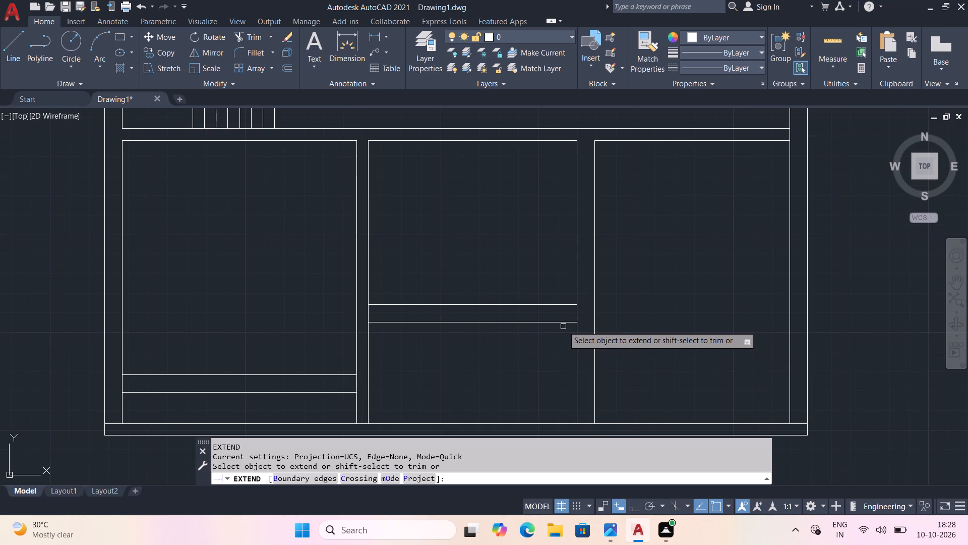
click(565, 322)
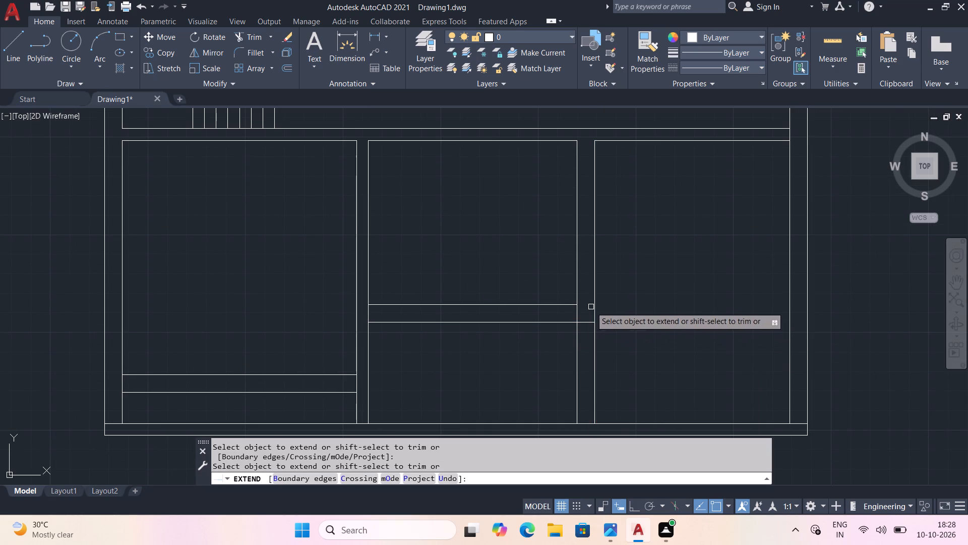
key(Escape)
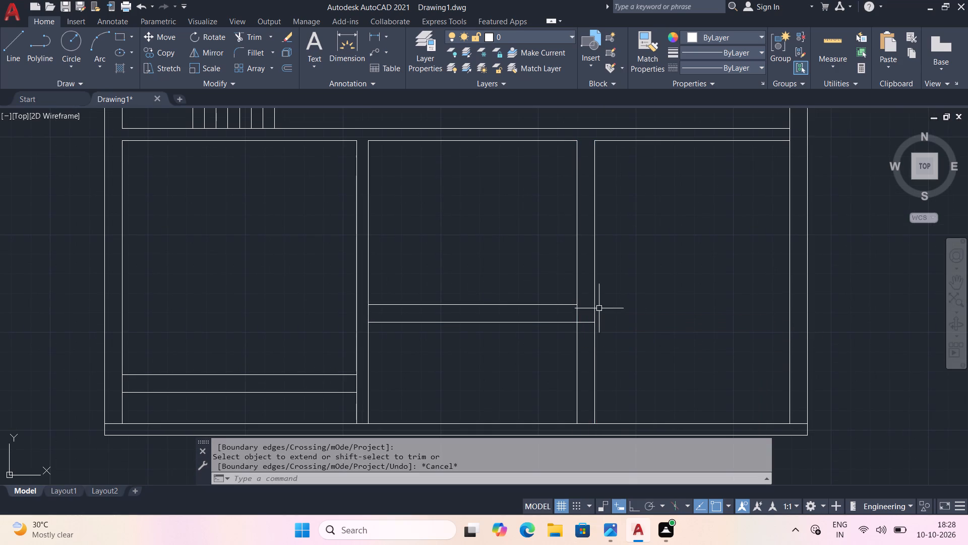
Trim the right partition's lines below the bottom-middle room and the leftover segment inside the wall corner.
key(t)
key(r)
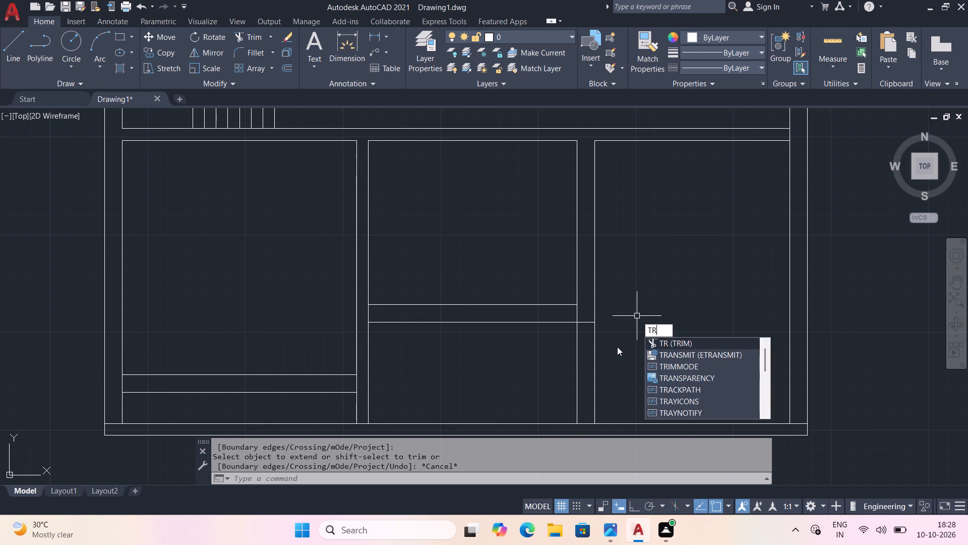
key(space)
click(595, 360)
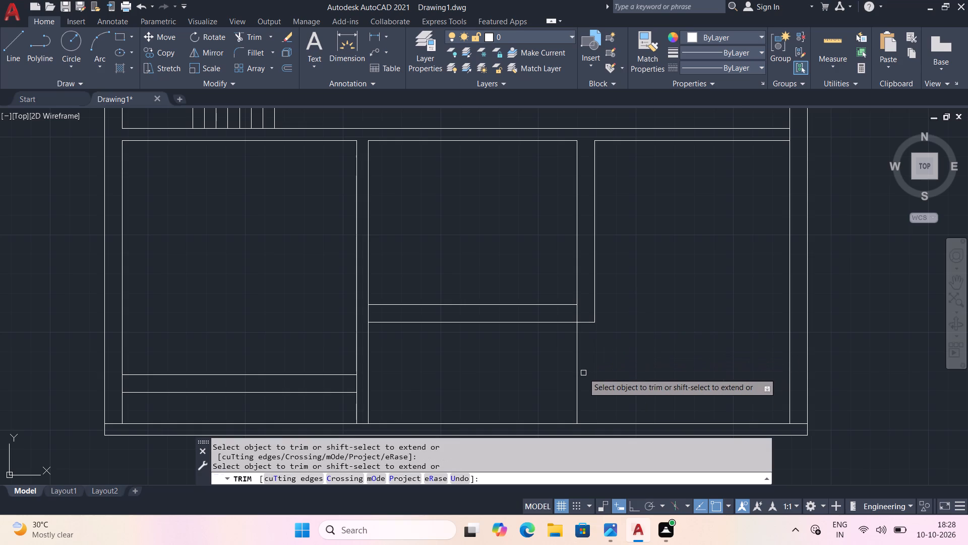
click(578, 376)
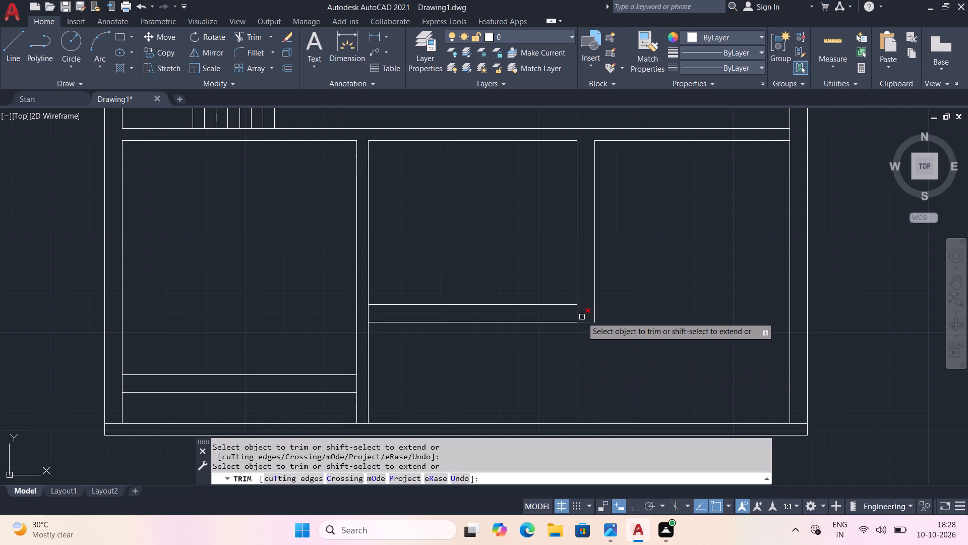
click(578, 313)
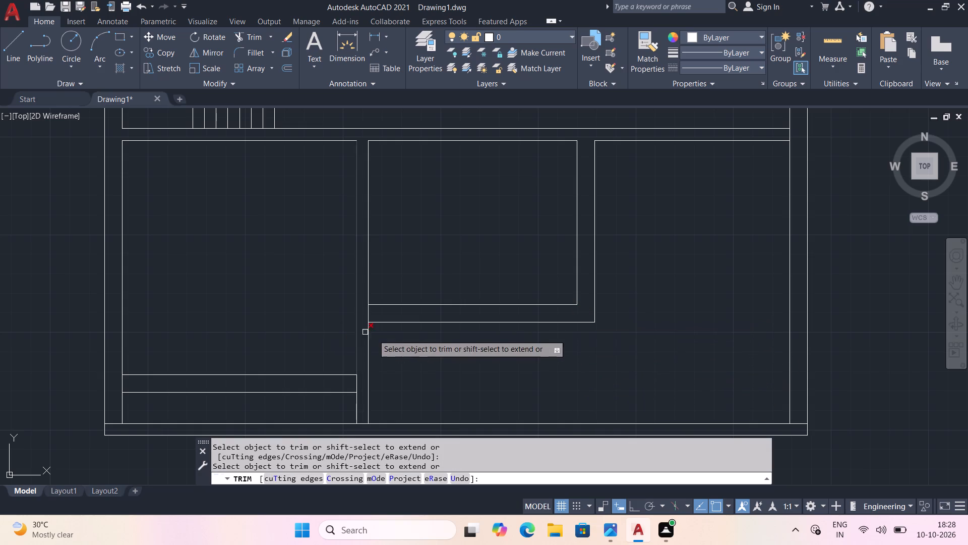
Extend the lower wall line of the bottom-left room to the far line of the partition on its right.
middle_drag(425, 334, 440, 302)
middle_drag(388, 367, 417, 337)
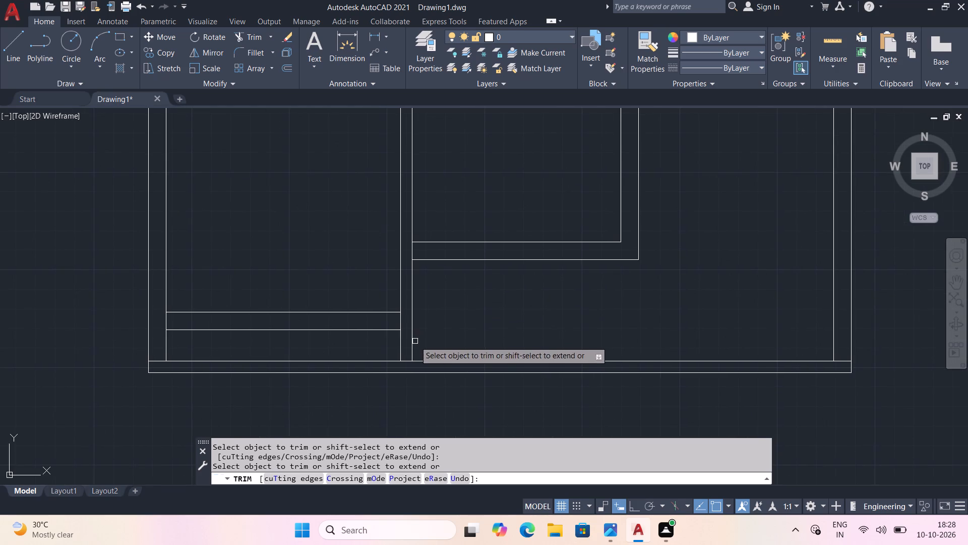
key(Escape)
key(e)
text(x)
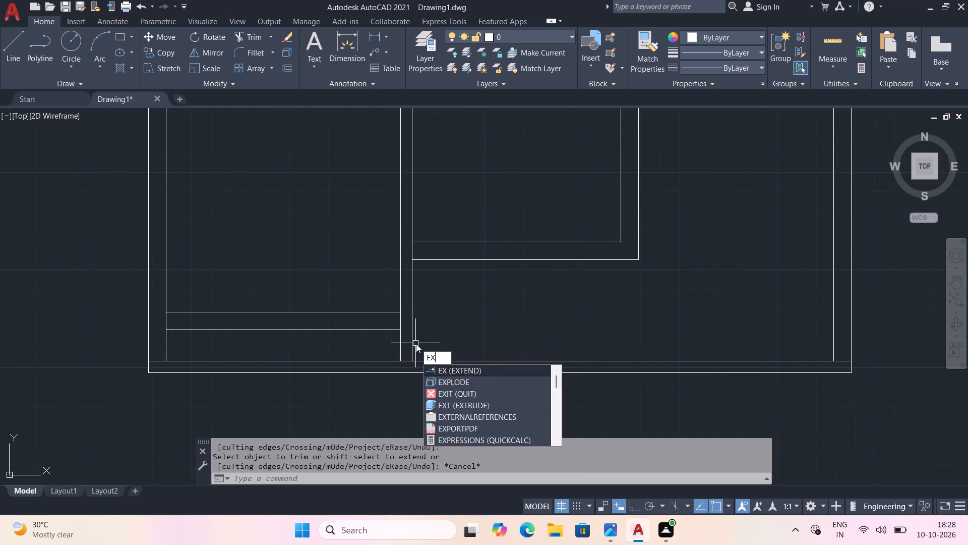
key(space)
click(389, 333)
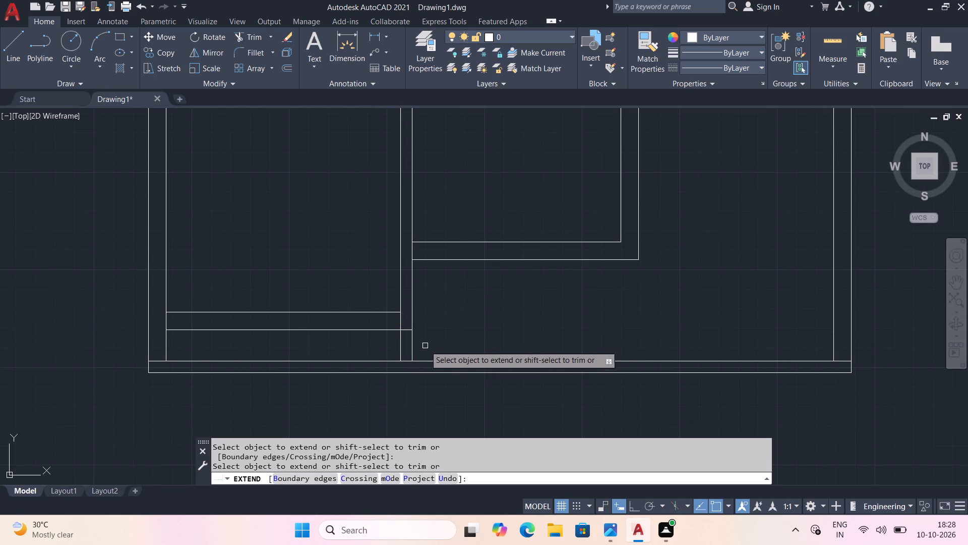
key(Escape)
Trim both lines of the partition between the bottom-left and bottom-middle rooms below the bottom-left room's lower wall.
text(tr)
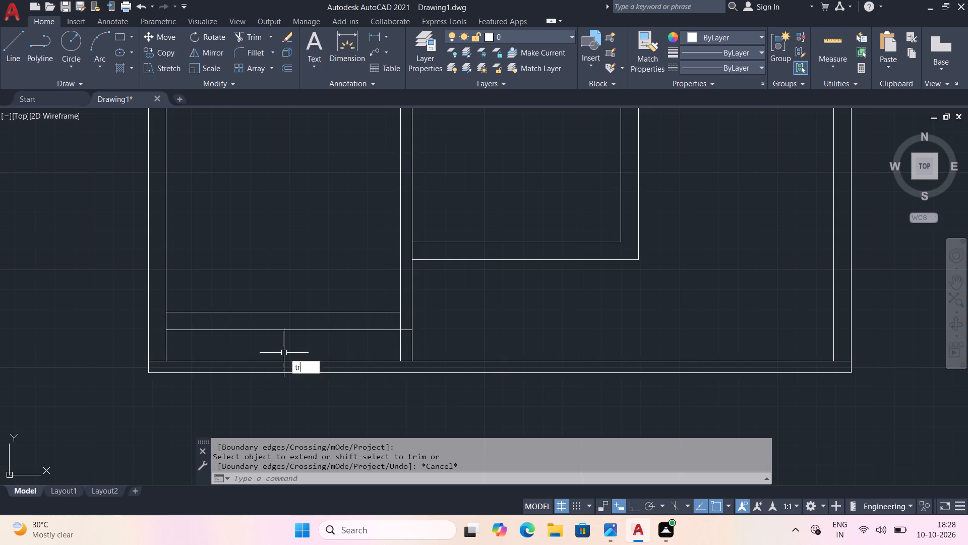
key(space)
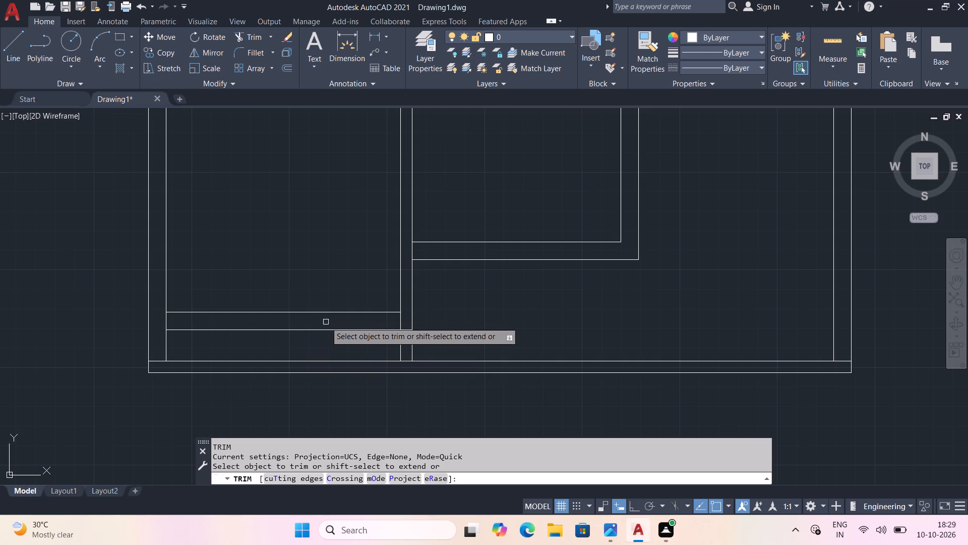
scroll(400, 340, up, 1)
click(396, 349)
click(415, 345)
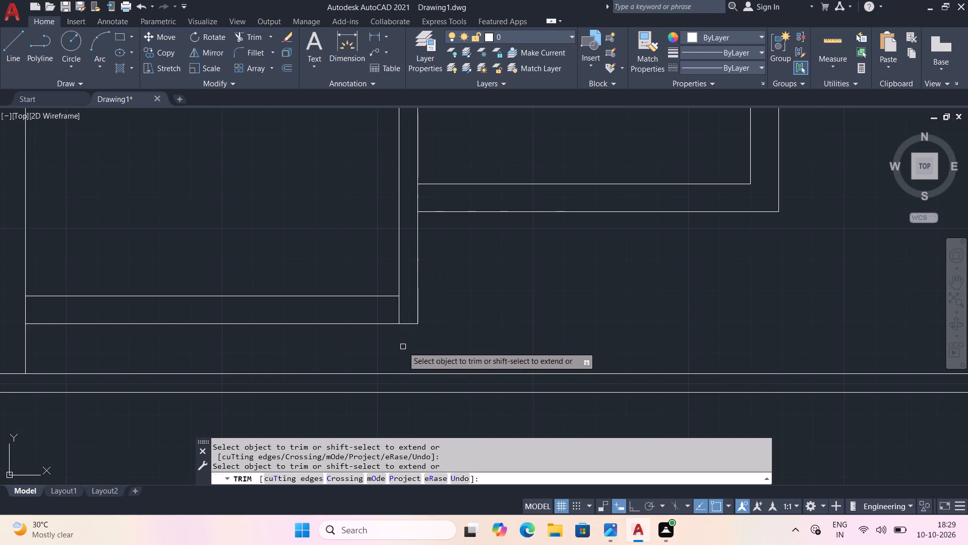
Trim the leftover segments where the bottom-left and bottom-middle rooms' lower walls and the bottom wall meet adjoining walls.
middle_drag(76, 338, 192, 324)
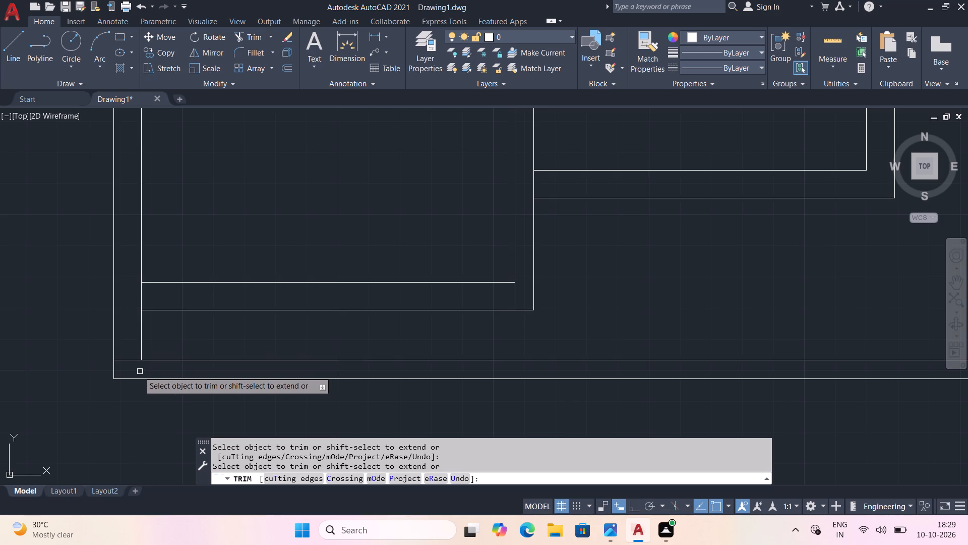
click(130, 359)
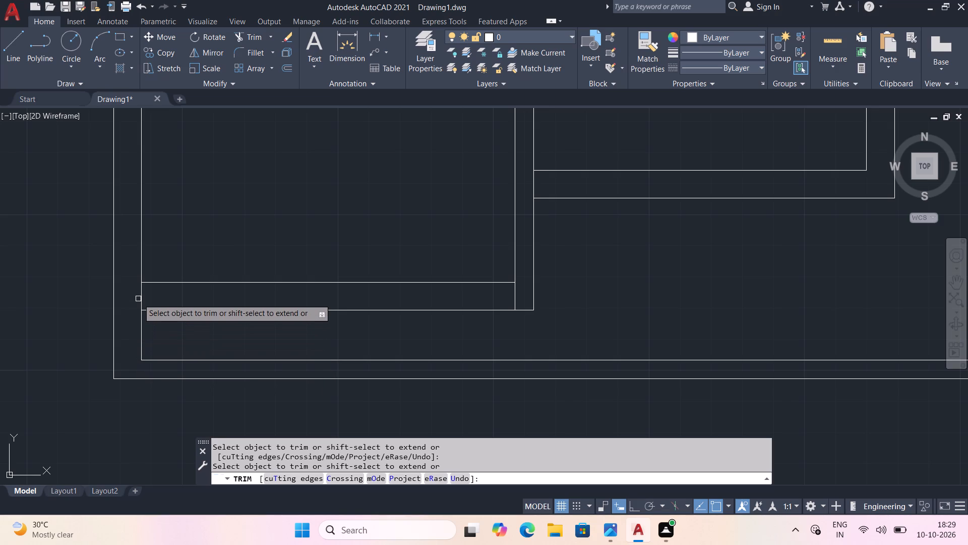
click(141, 297)
middle_drag(535, 302, 498, 369)
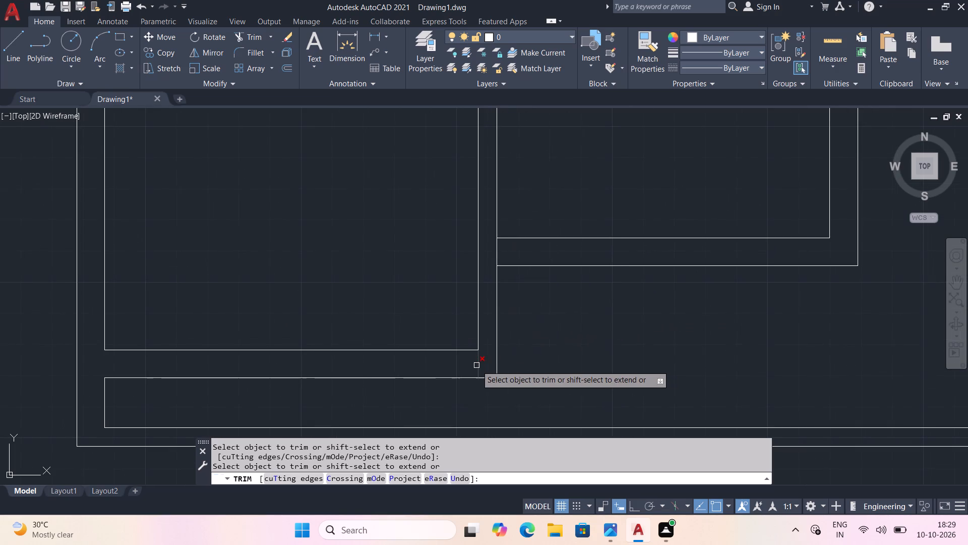
click(476, 365)
middle_drag(543, 330, 503, 407)
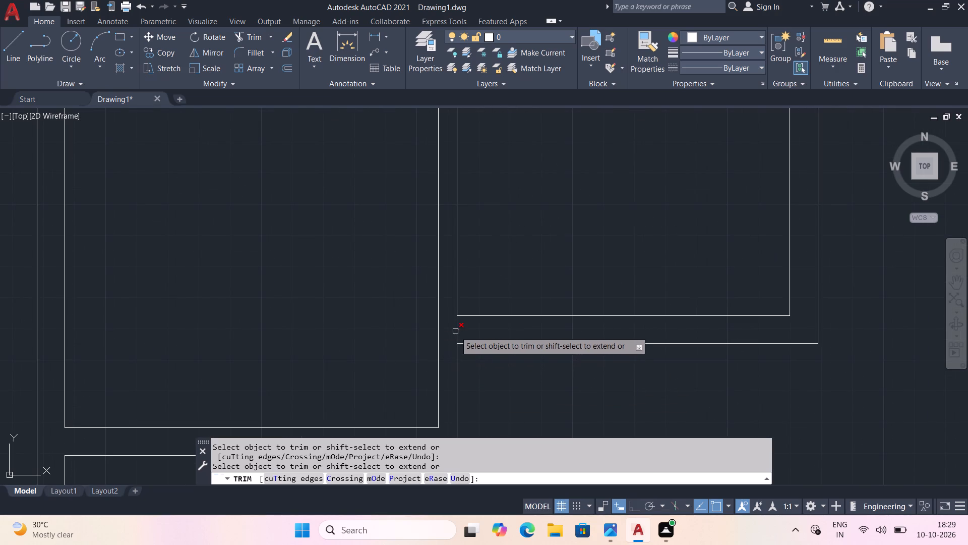
click(457, 332)
Extend the right line of the bottom-middle room's right partition up to the staircase hall's lower wall line.
scroll(638, 363, down, 2)
middle_drag(734, 347, 629, 370)
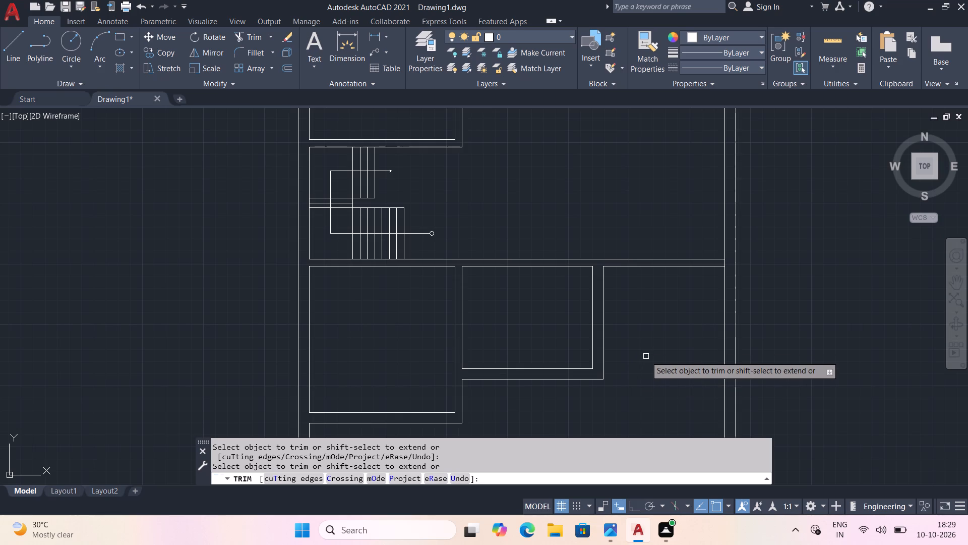
middle_drag(655, 341, 628, 357)
middle_drag(628, 357, 628, 368)
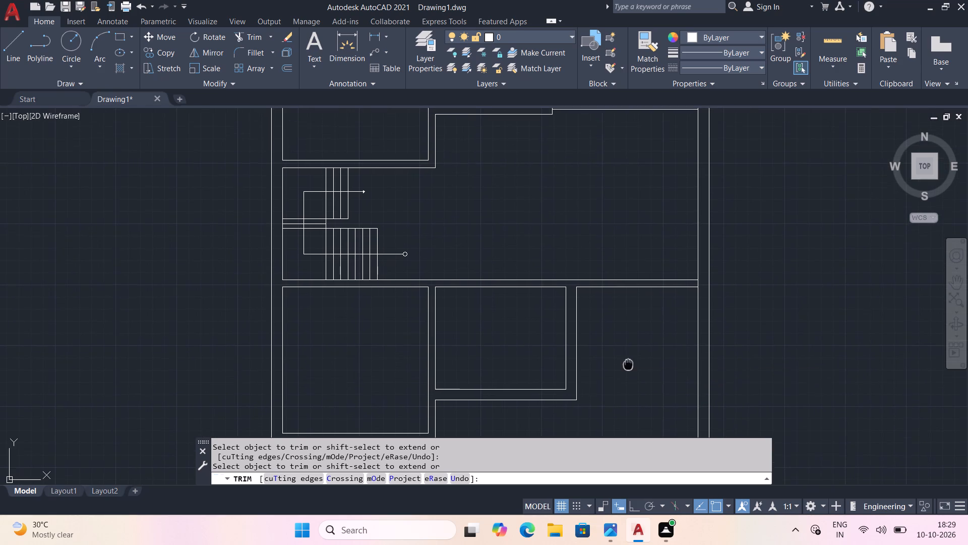
middle_drag(628, 368, 625, 386)
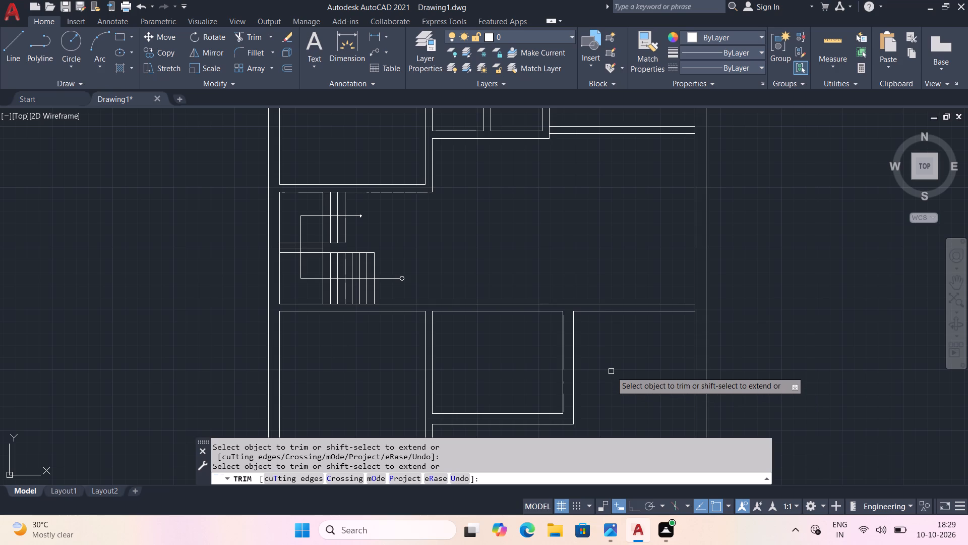
middle_drag(611, 361, 579, 415)
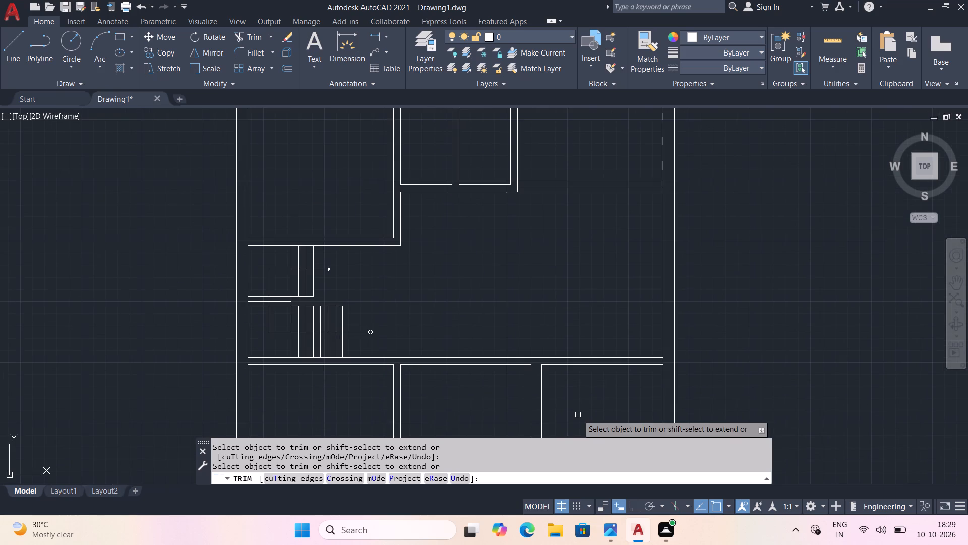
key(Escape)
key(e)
key(x)
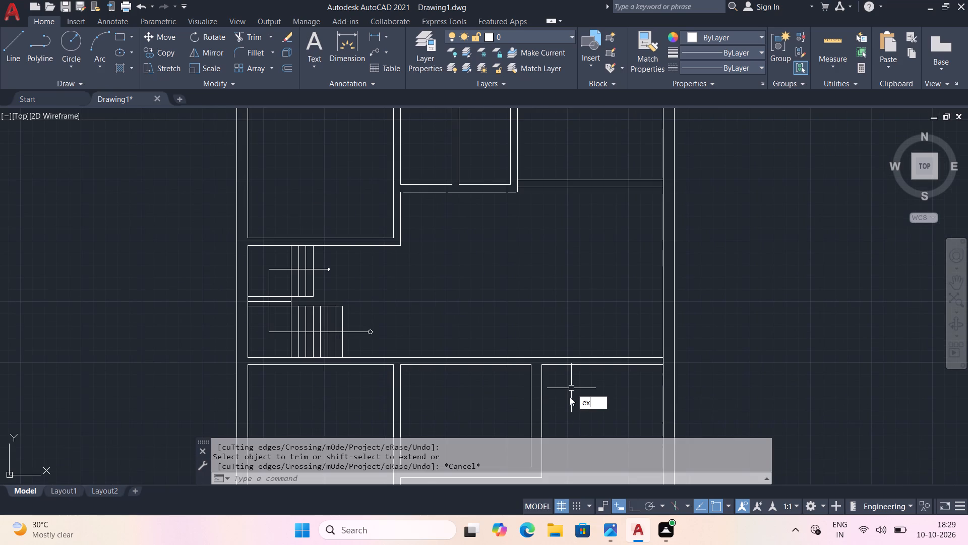
key(space)
click(541, 386)
key(Escape)
Offset the lower line of the wall above the bottom-right space 3" downward.
scroll(569, 374, up, 1)
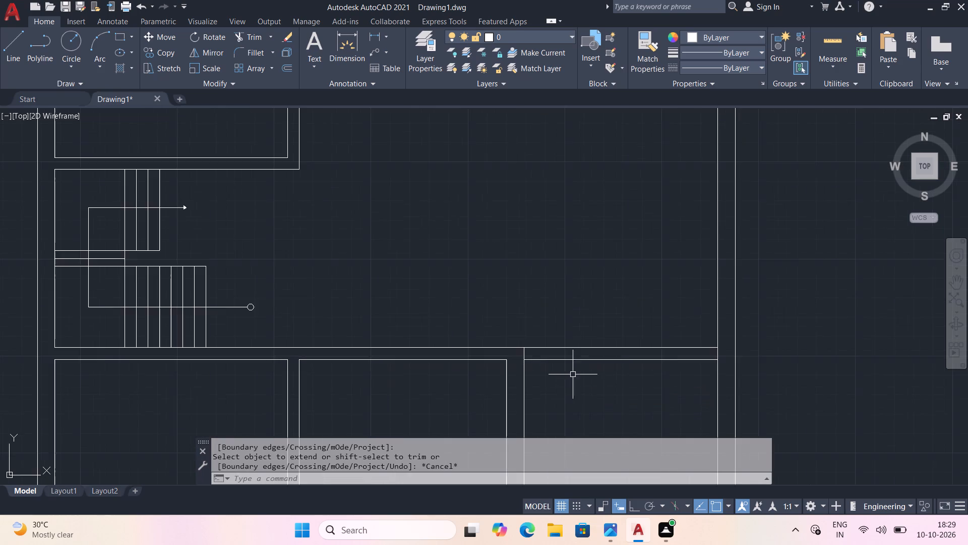
scroll(576, 373, up, 1)
middle_drag(578, 369, 532, 376)
key(o)
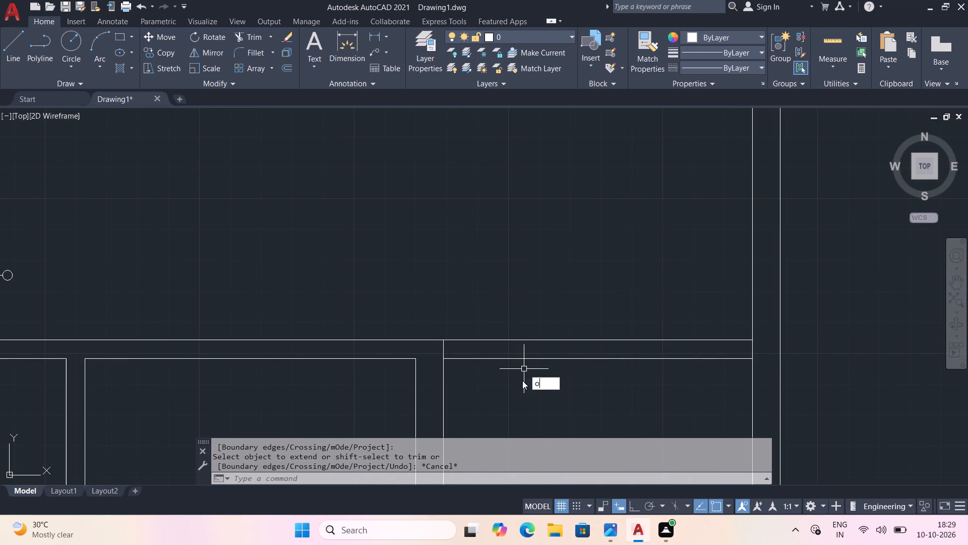
key(f)
key(space)
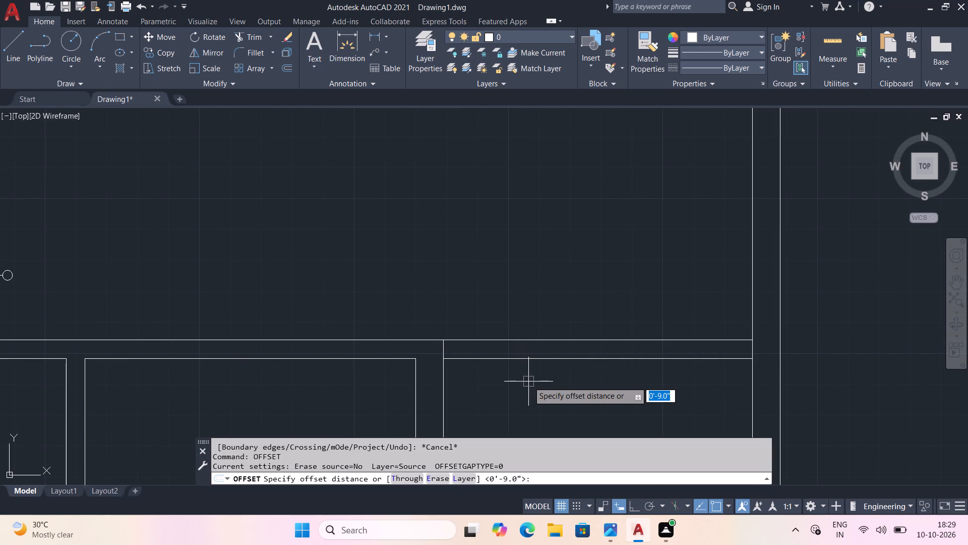
key(3)
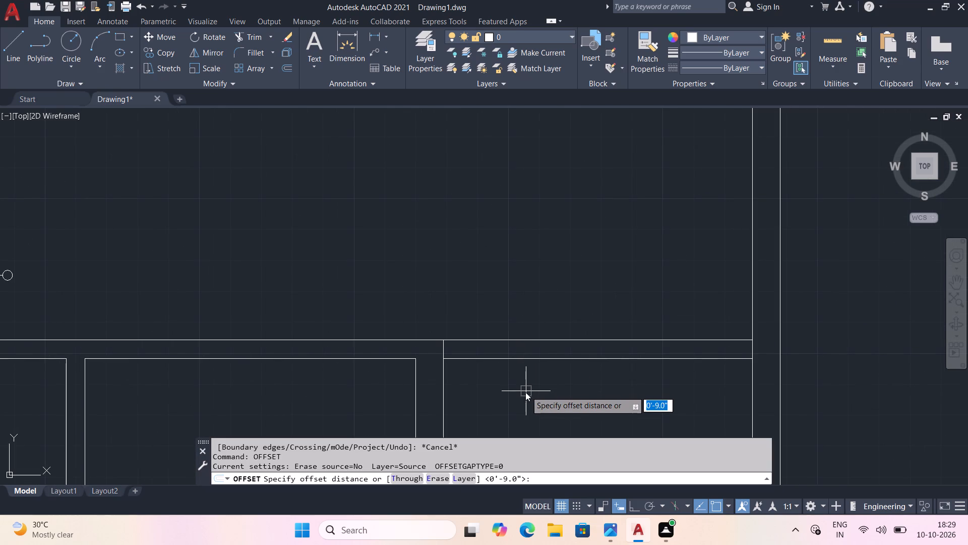
text(")
key(space)
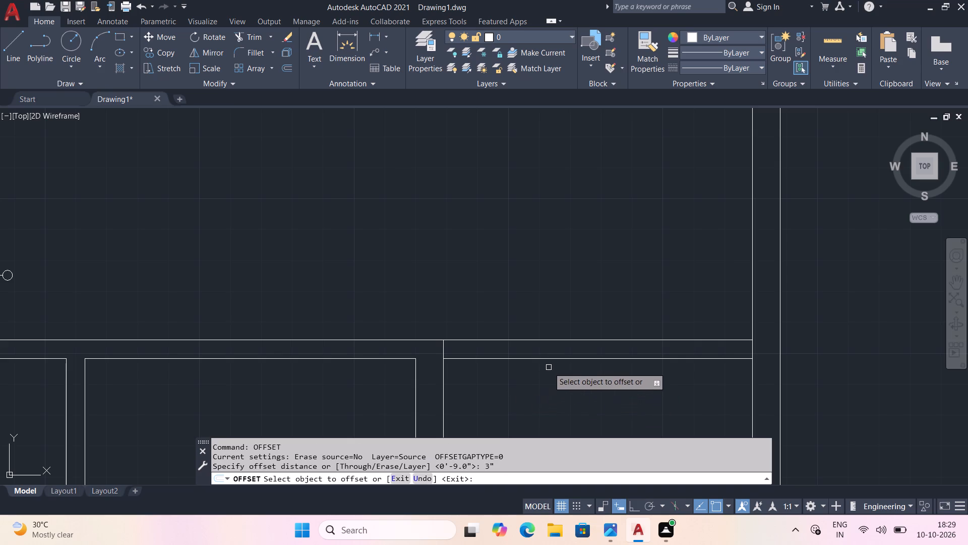
click(561, 358)
click(557, 394)
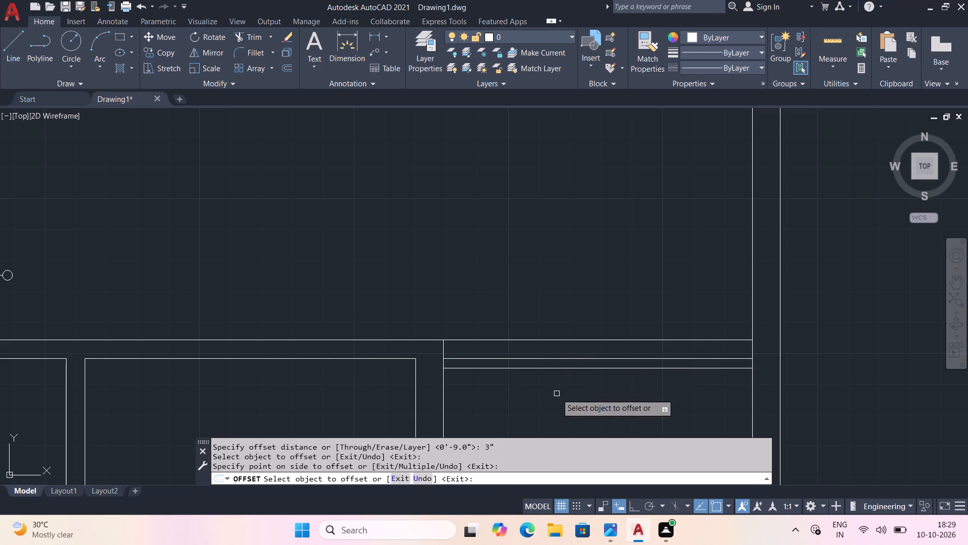
key(Escape)
Trim the old lower line of the wall above the bottom-right space and the partition line stub at its left end.
text(tr)
key(space)
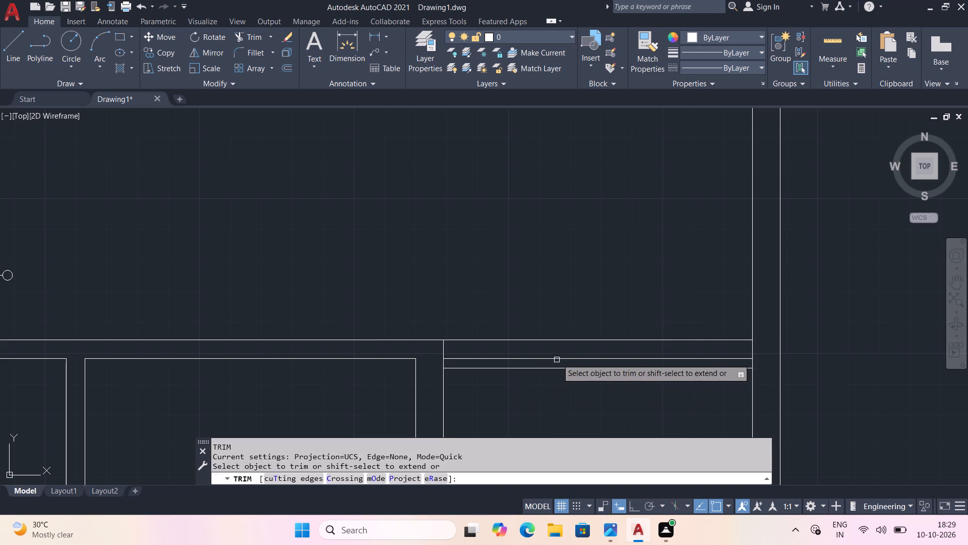
click(559, 357)
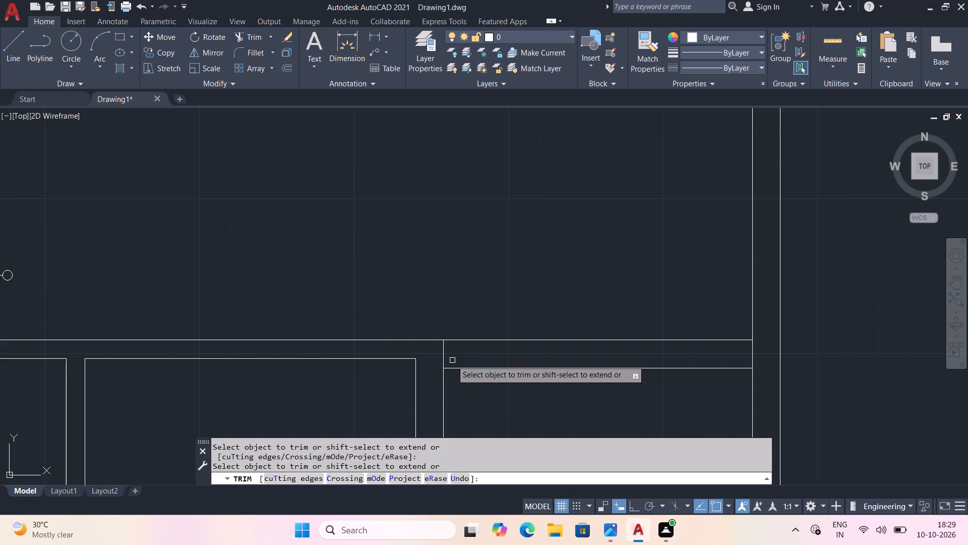
click(444, 356)
key(Escape)
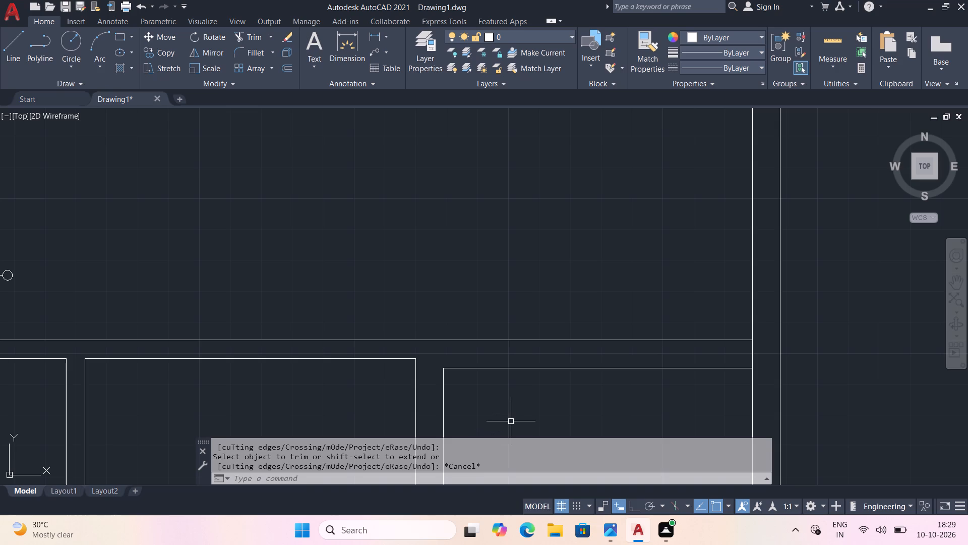
Trim the right wall's inner line where the wall above the bottom-right space meets it.
middle_drag(512, 420, 503, 370)
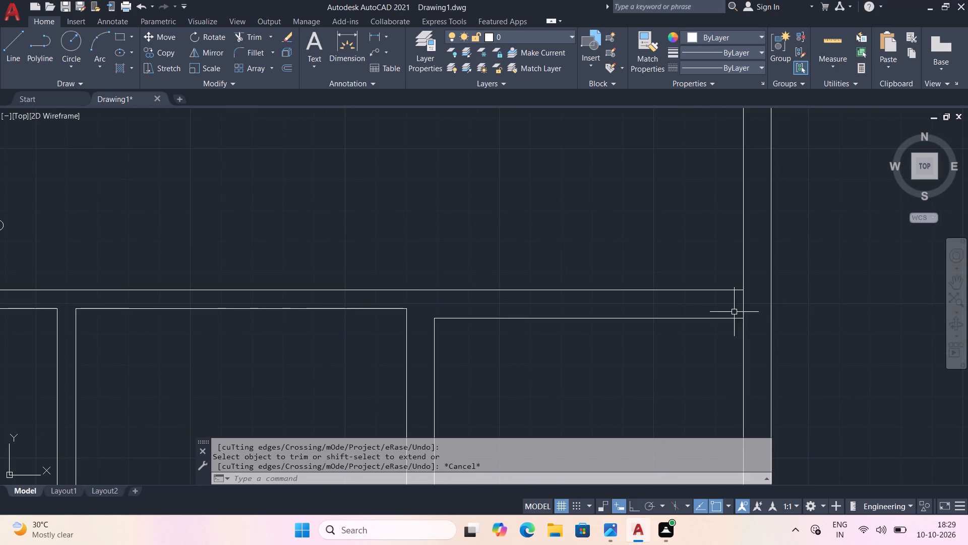
click(245, 38)
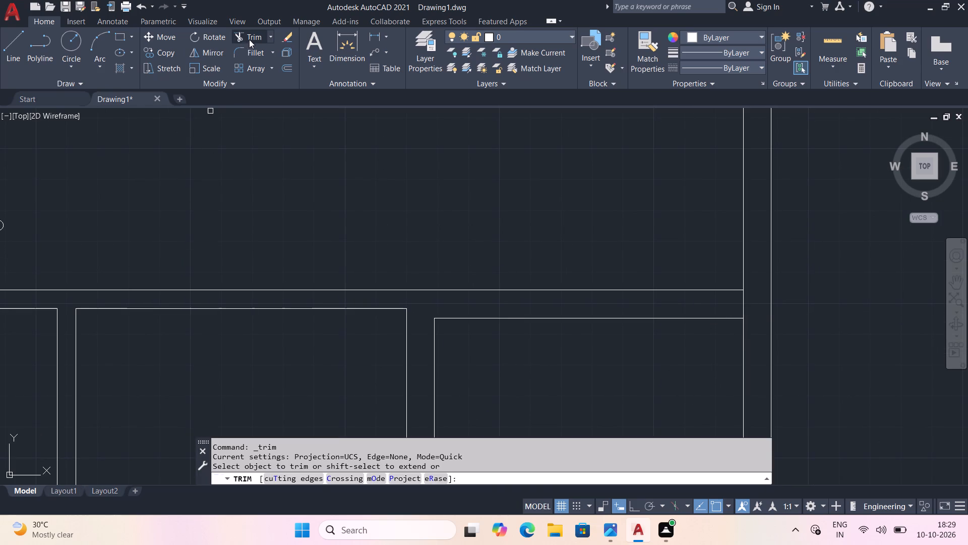
click(742, 300)
key(Escape)
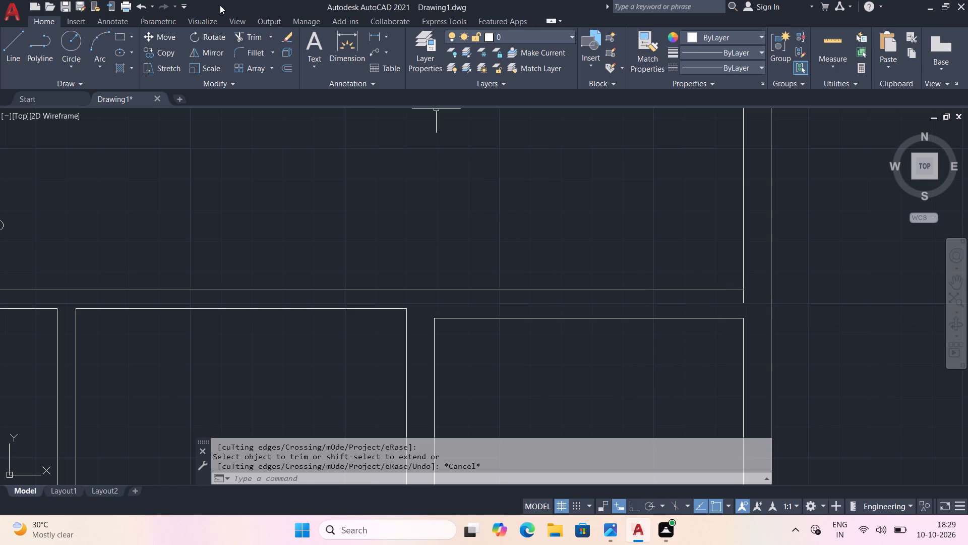
click(248, 37)
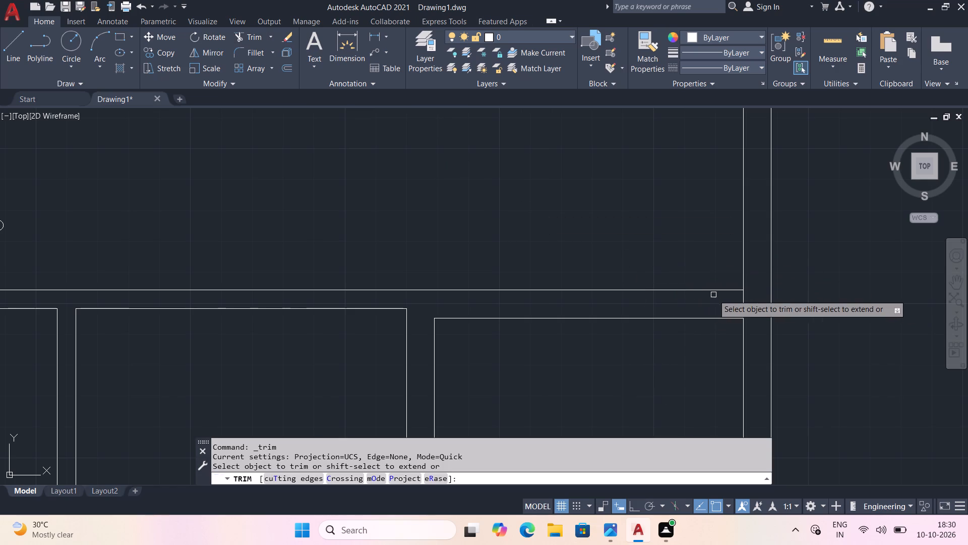
click(744, 300)
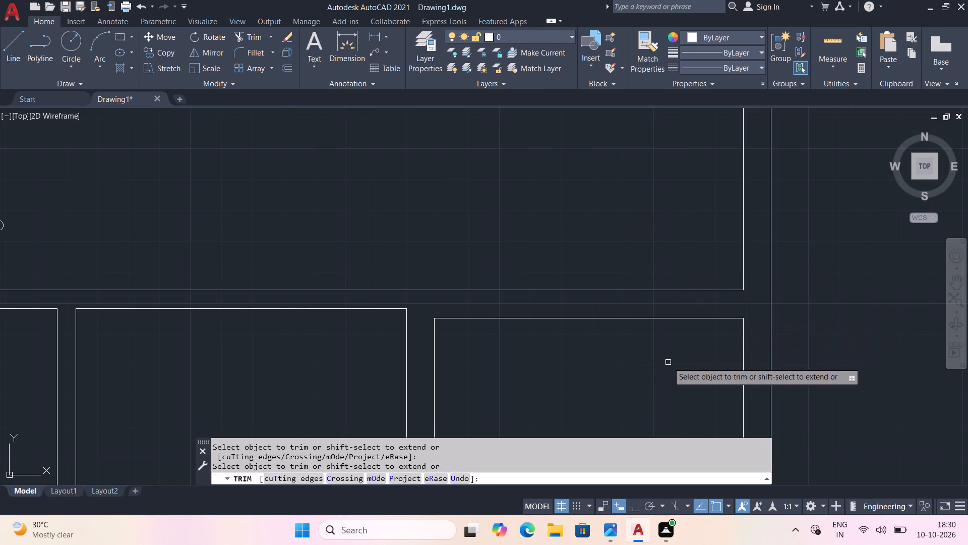
scroll(668, 363, down, 1)
key(Escape)
Join all the lines of the whole floor plan into polylines.
scroll(668, 368, down, 3)
middle_drag(655, 383, 624, 320)
middle_drag(602, 330, 584, 358)
scroll(602, 330, up, 1)
scroll(561, 339, down, 1)
click(424, 168)
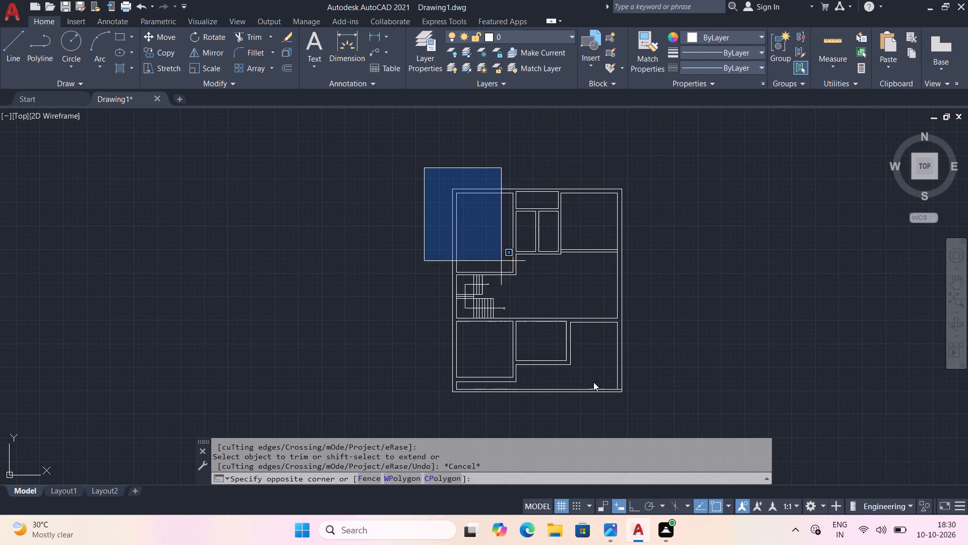
click(701, 418)
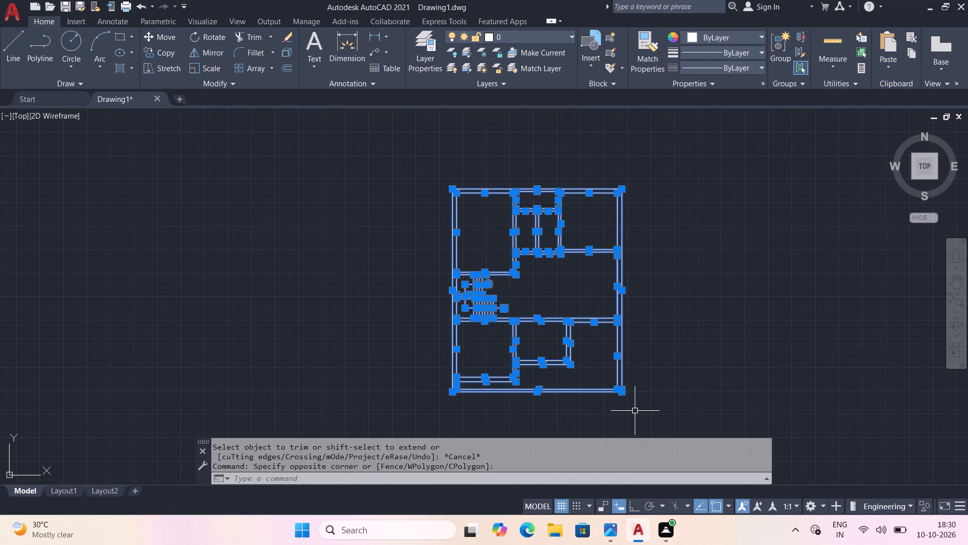
key(j)
key(i)
key(BackSpace)
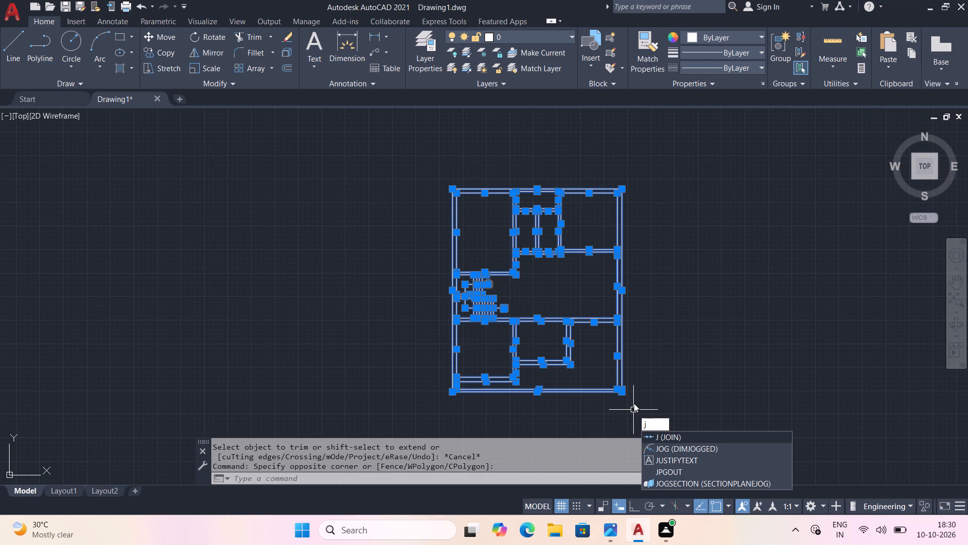
key(o)
key(i)
key(n)
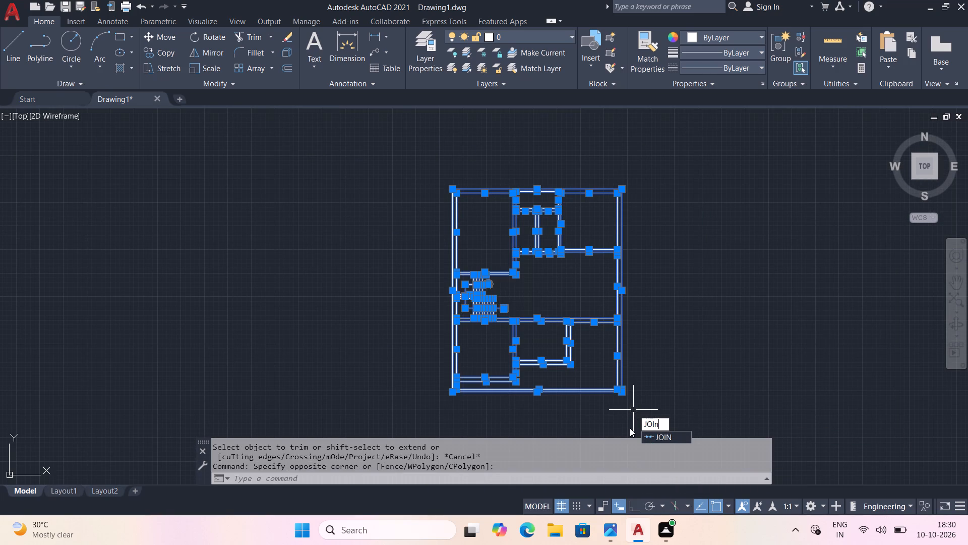
key(space)
scroll(610, 396, up, 2)
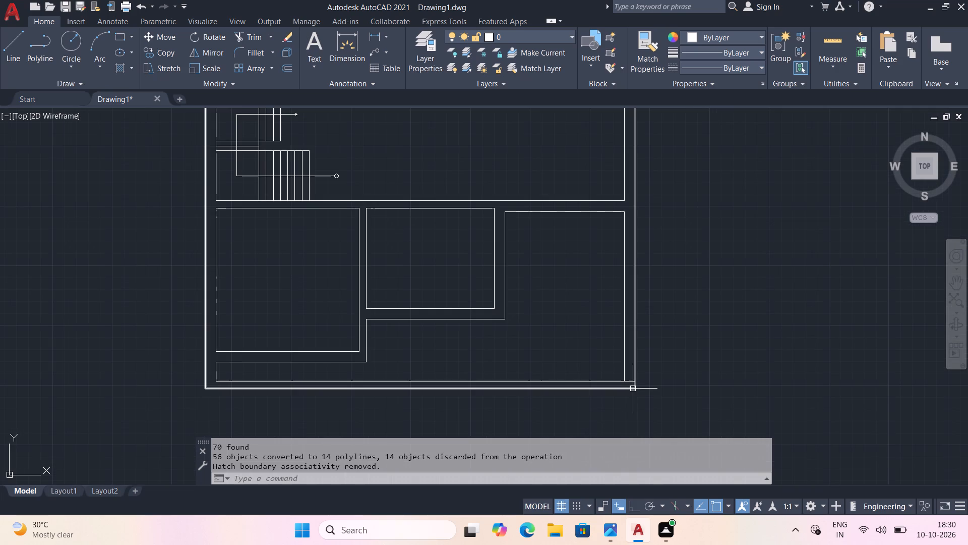
click(633, 389)
key(Escape)
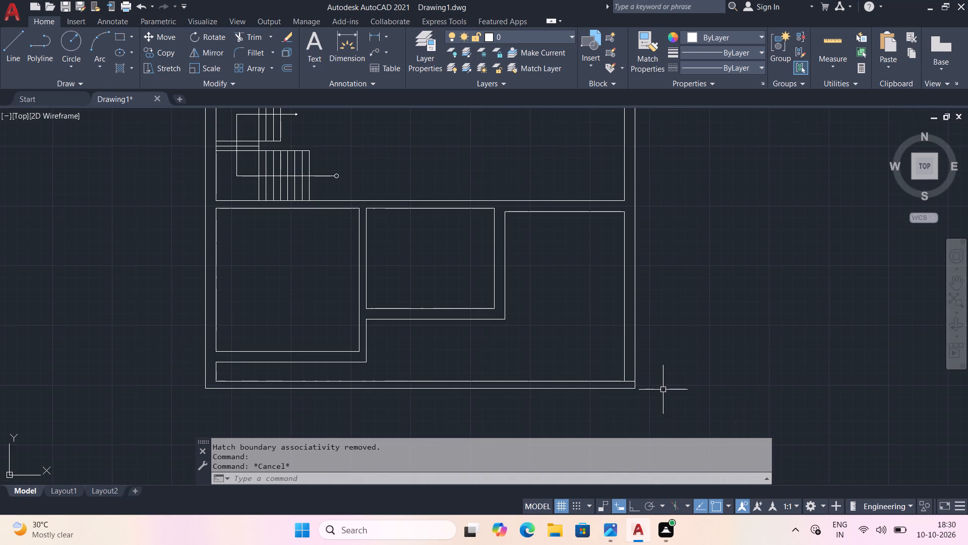
Trim the stub of the bottom wall's inner line that runs past the right wall's inner line at the bottom-right corner.
click(249, 39)
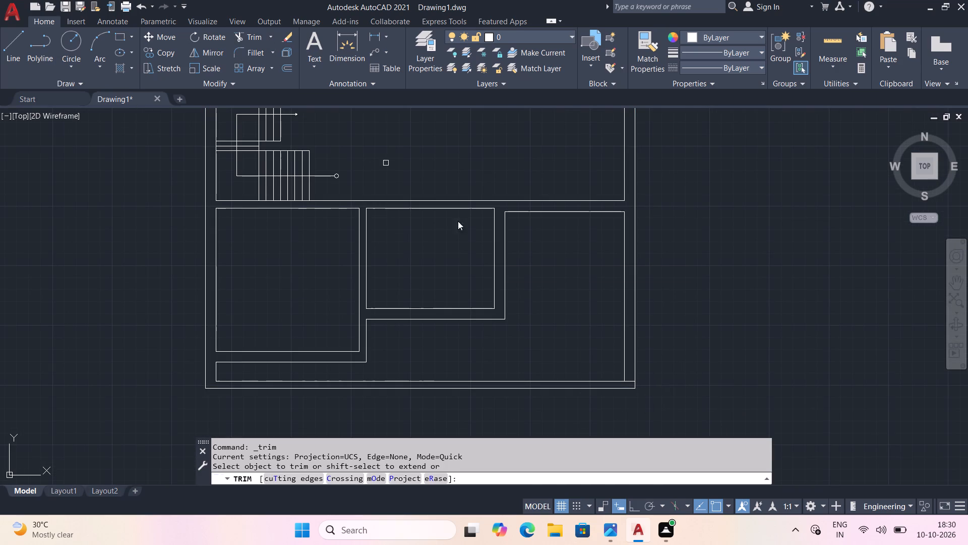
scroll(640, 390, up, 1)
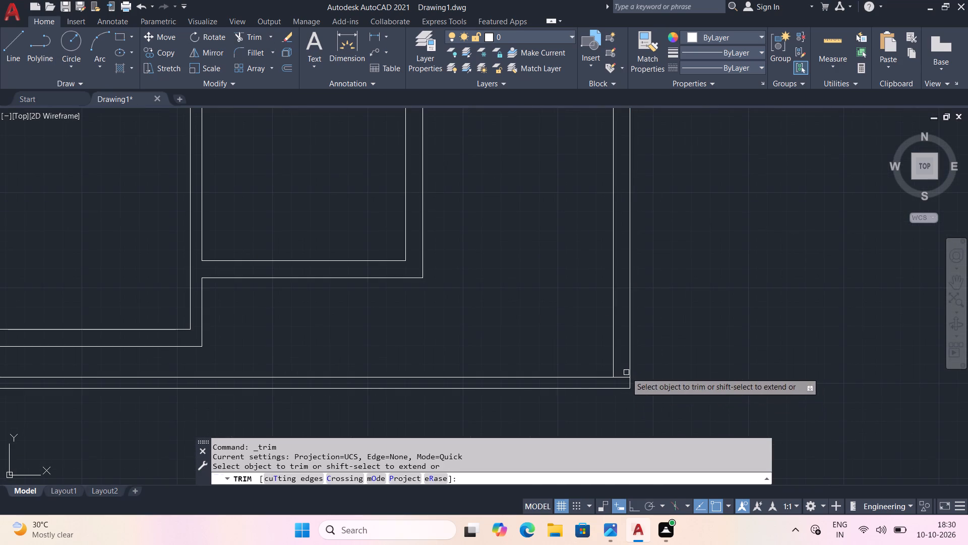
click(620, 377)
scroll(620, 383, down, 2)
key(Escape)
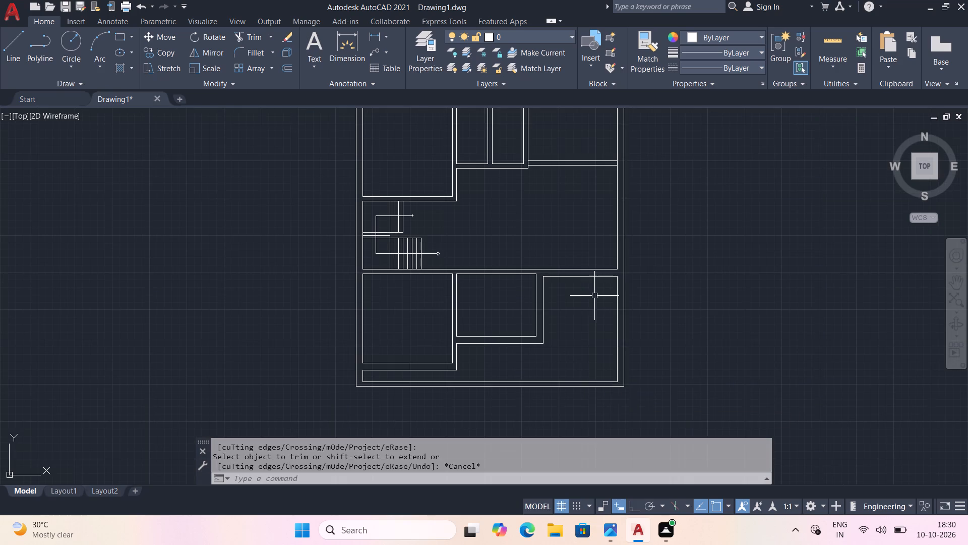
Draw a vertical line from the outer corner of the bottom-left room's lower wall down to the bottom wall's inner line.
middle_drag(594, 292, 582, 351)
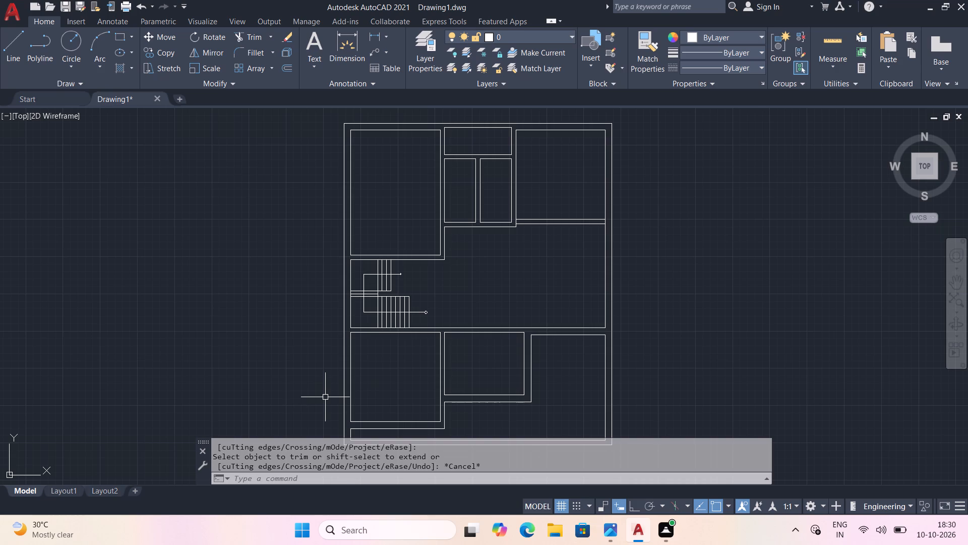
middle_drag(418, 397, 372, 282)
scroll(372, 282, up, 2)
scroll(449, 359, up, 1)
middle_drag(449, 359, 447, 333)
click(15, 45)
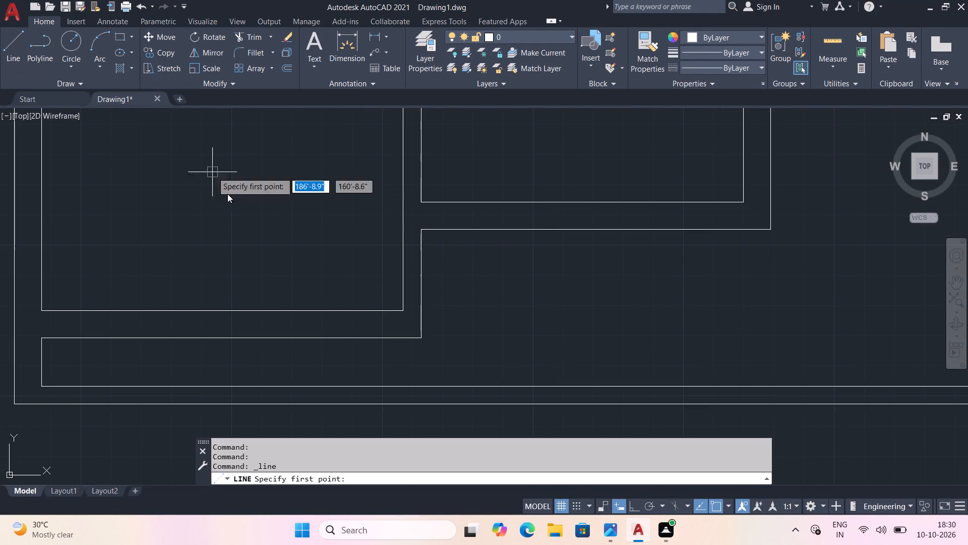
click(419, 338)
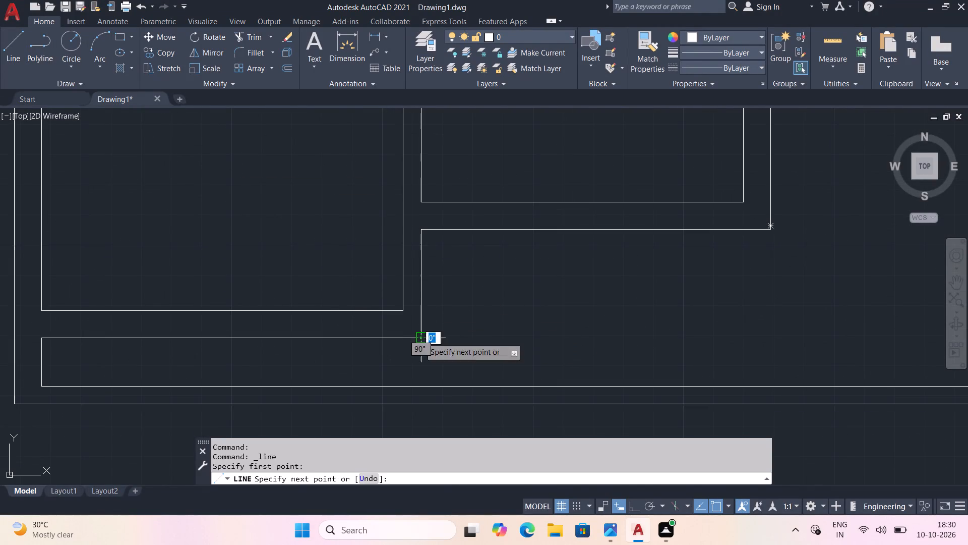
click(420, 385)
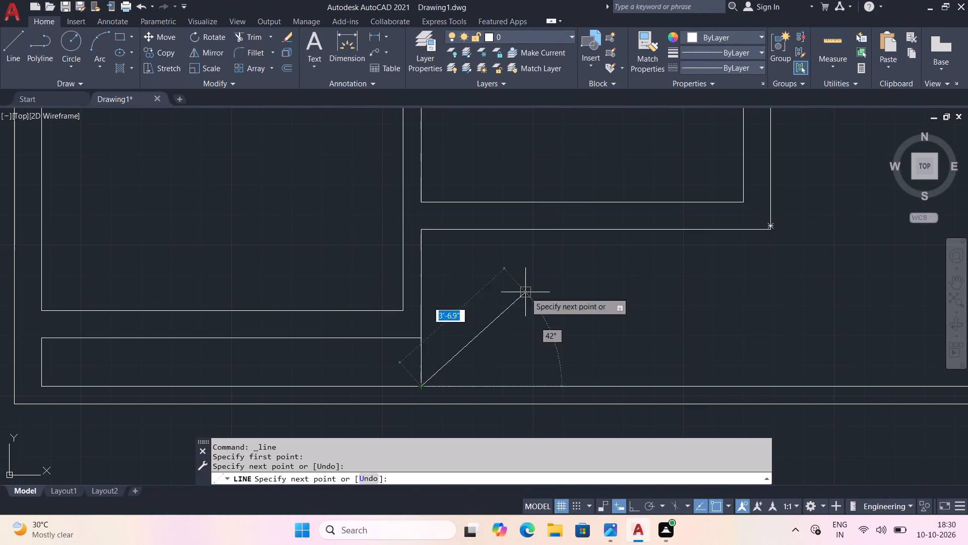
key(space)
Draw a vertical line about 4'-4" long from near the right end of the bottom-middle room's lower wall to the bottom wall's inner line.
key(space)
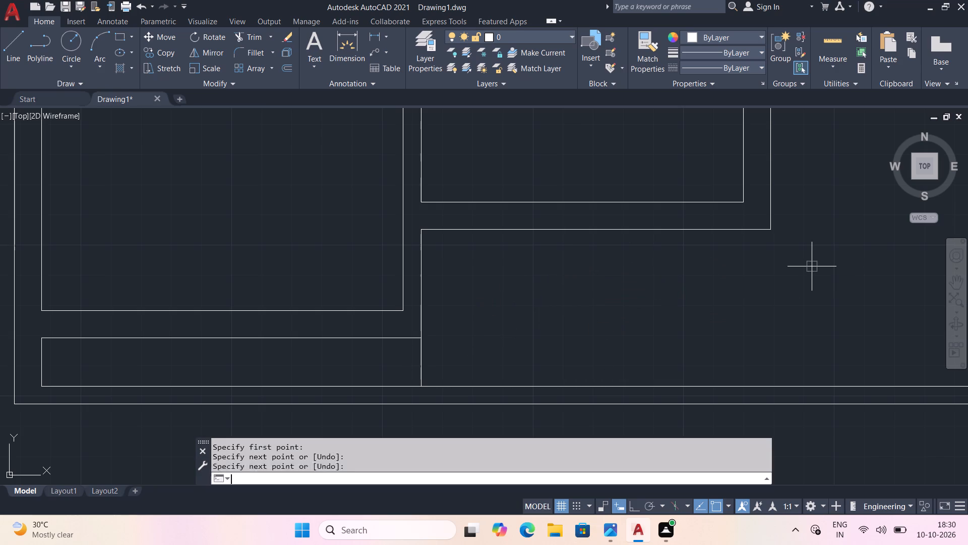
click(731, 231)
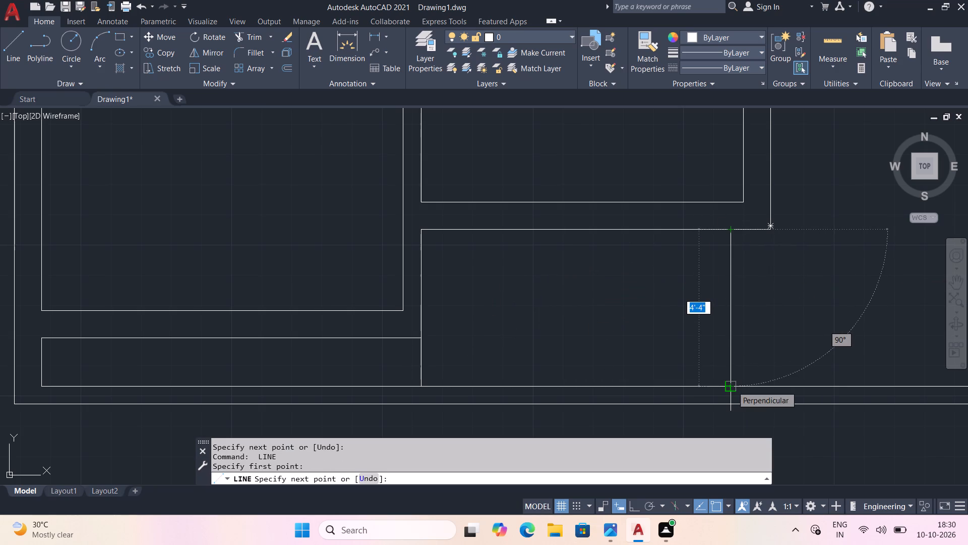
click(732, 386)
key(space)
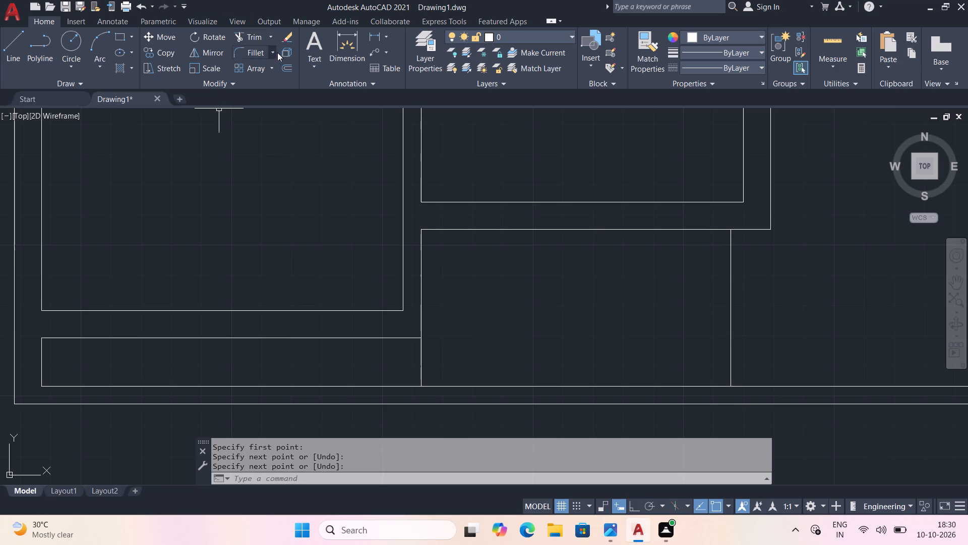
Offset the vertical line below the bottom-middle room's right end 9" to the left.
click(289, 71)
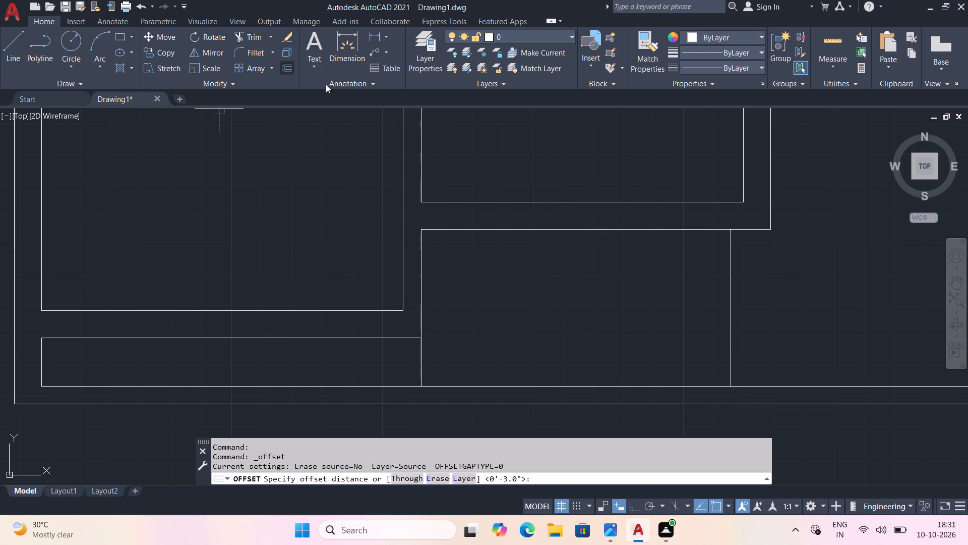
key(9)
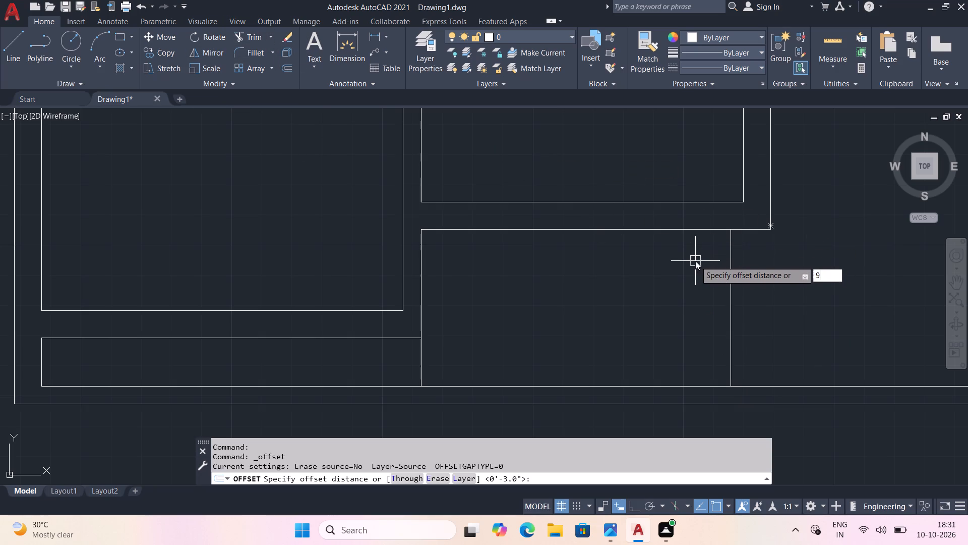
key(shift+quotedbl)
key(space)
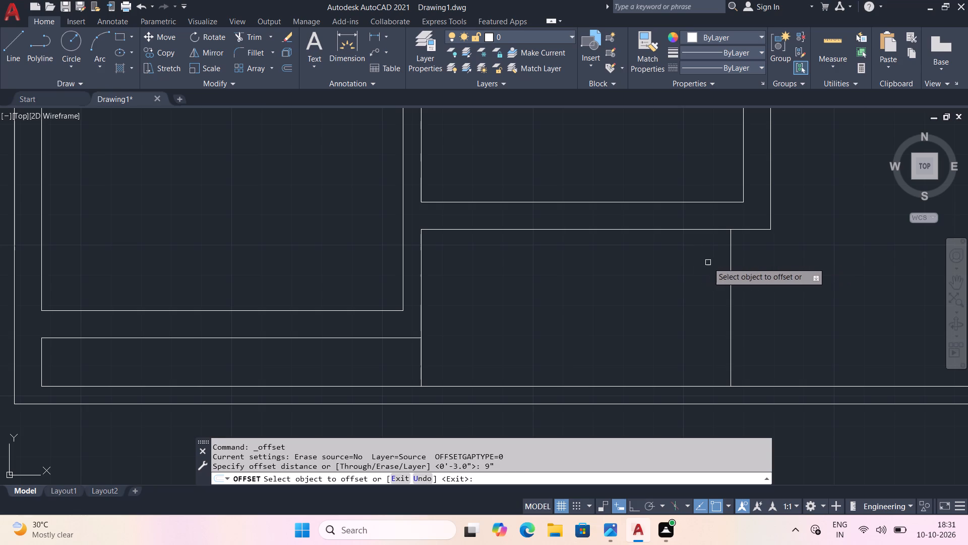
click(729, 274)
click(681, 279)
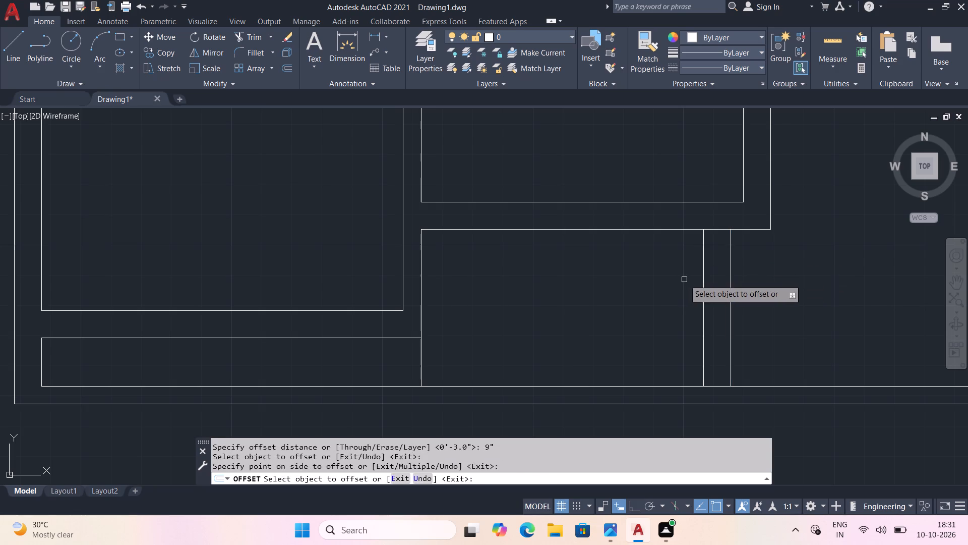
key(space)
Load the ACAD_ISO03W100 (ISO dash space) linetype and make it the current linetype.
click(747, 67)
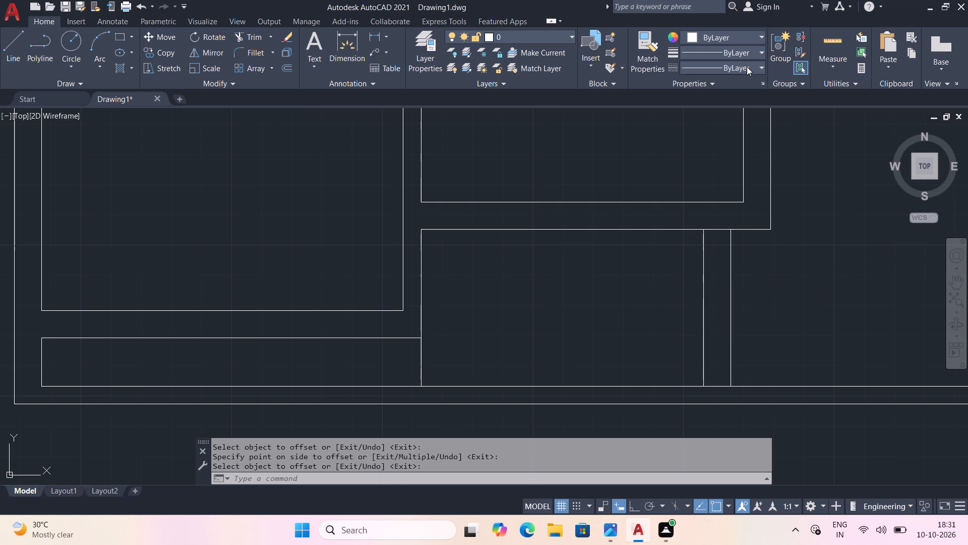
click(698, 134)
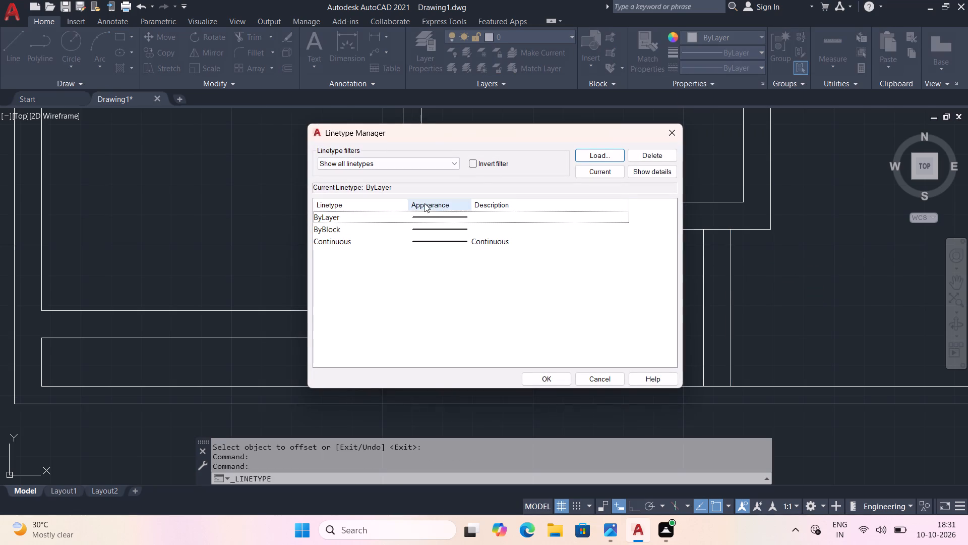
click(601, 151)
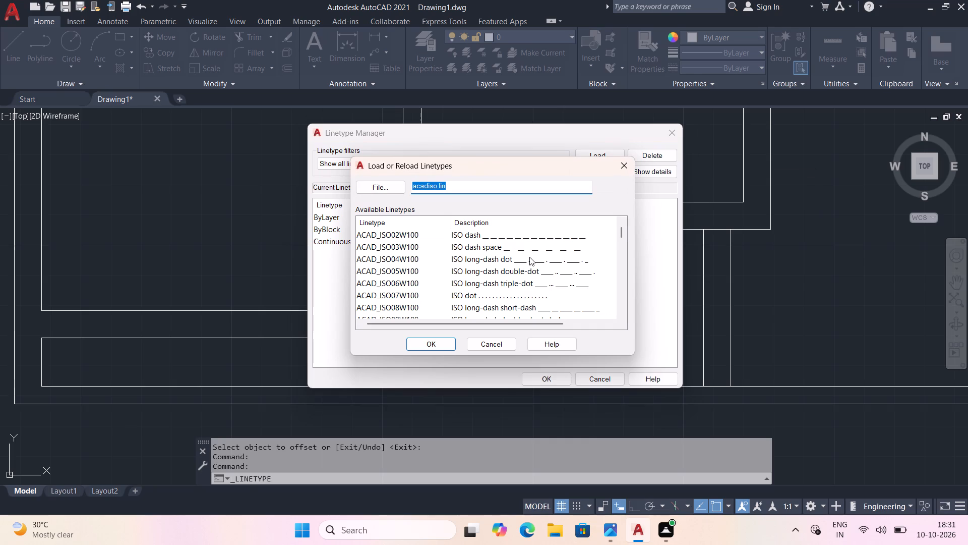
click(541, 246)
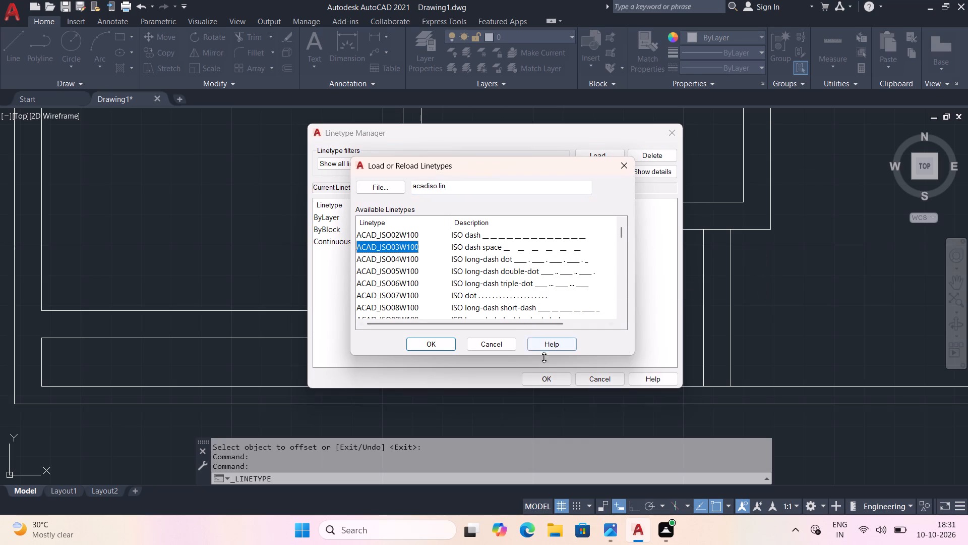
click(440, 350)
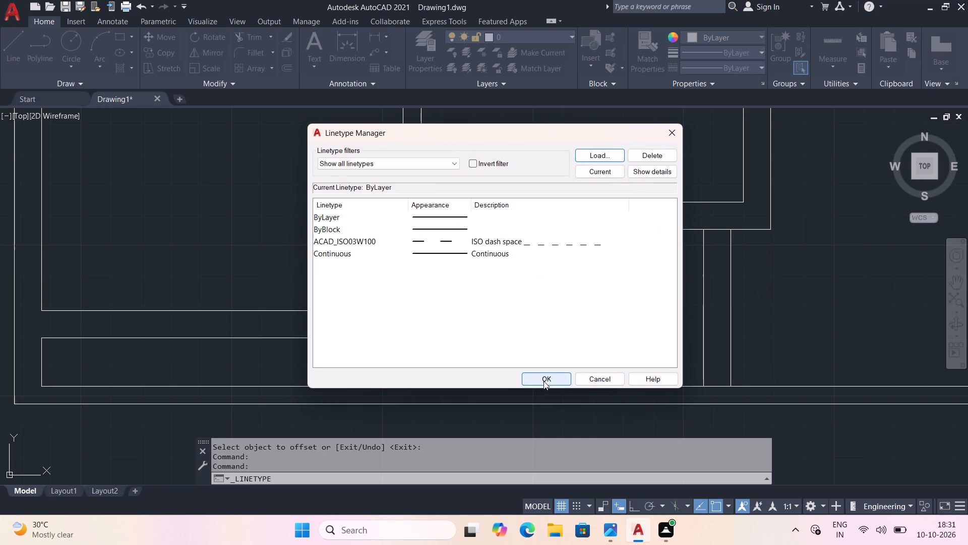
click(543, 381)
click(749, 66)
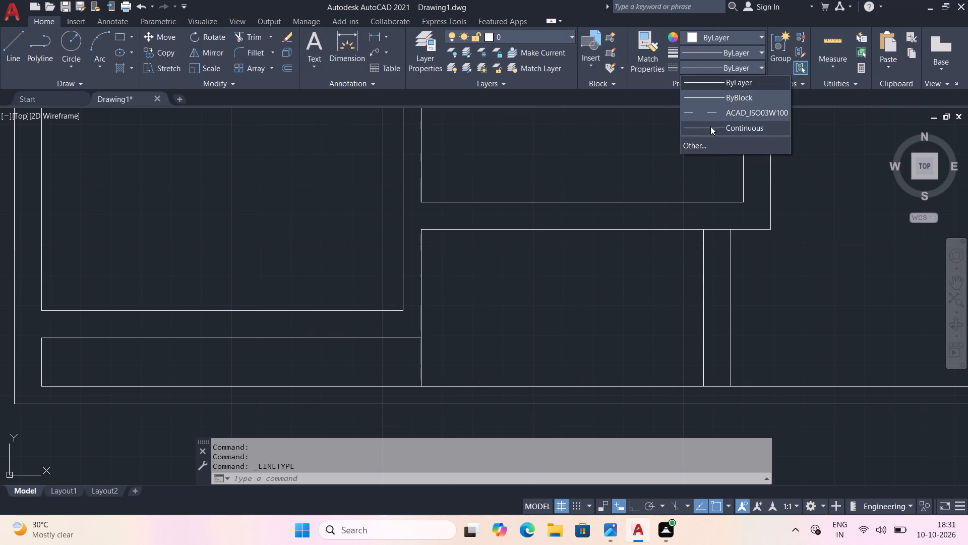
click(727, 114)
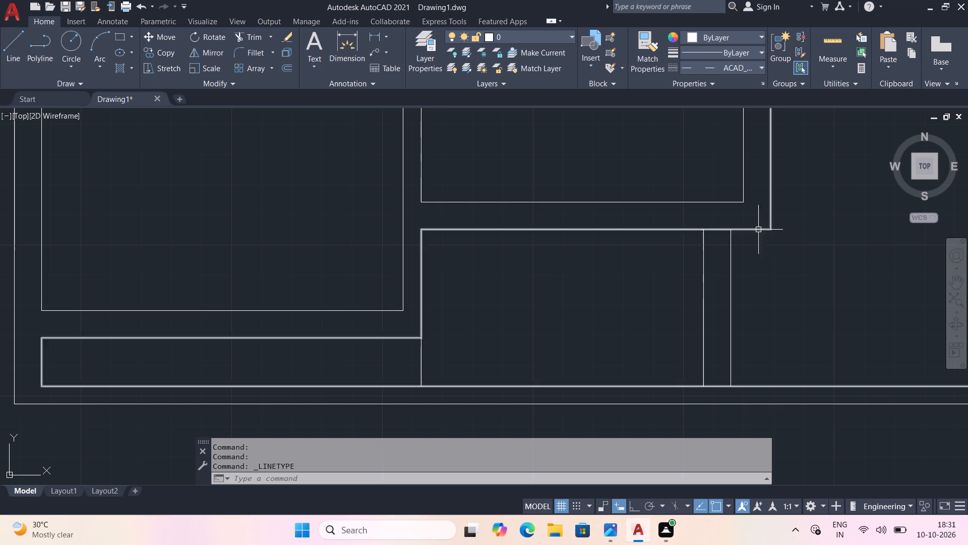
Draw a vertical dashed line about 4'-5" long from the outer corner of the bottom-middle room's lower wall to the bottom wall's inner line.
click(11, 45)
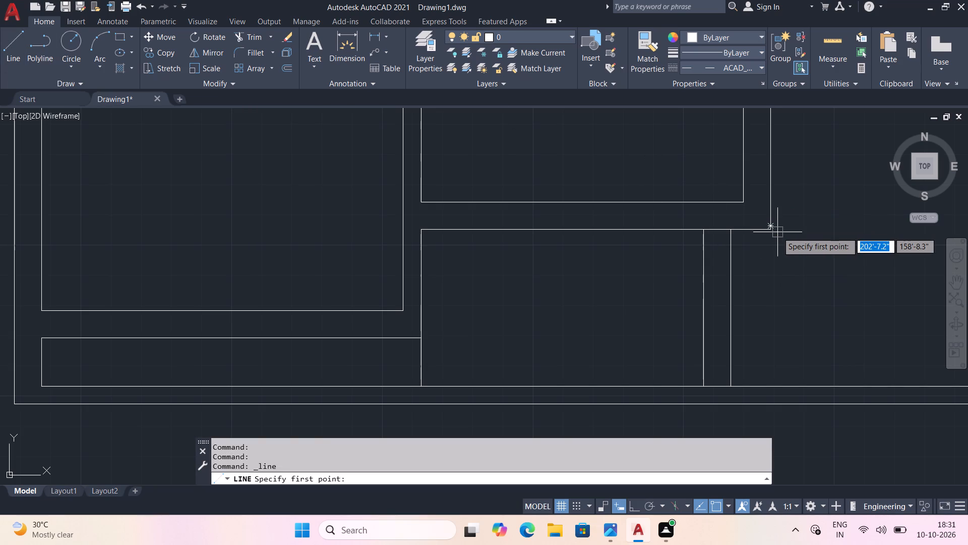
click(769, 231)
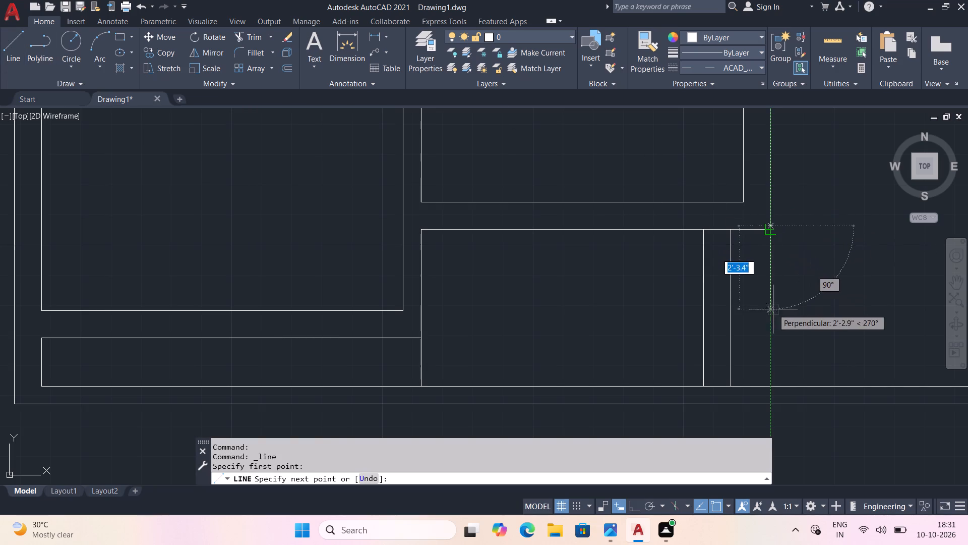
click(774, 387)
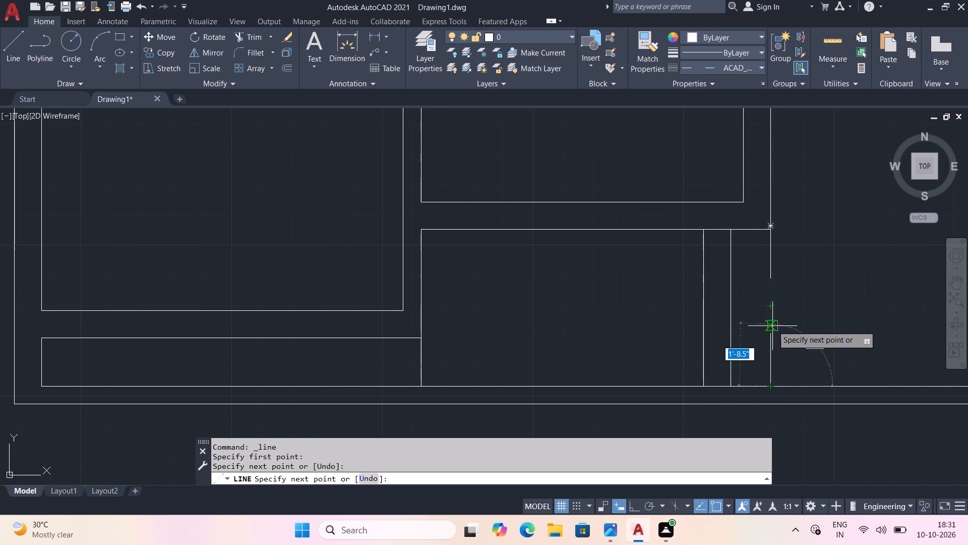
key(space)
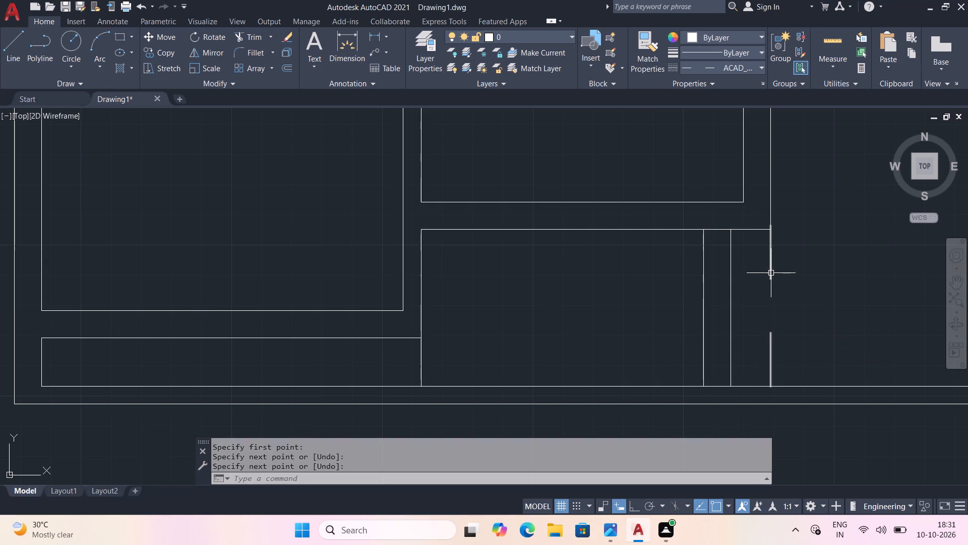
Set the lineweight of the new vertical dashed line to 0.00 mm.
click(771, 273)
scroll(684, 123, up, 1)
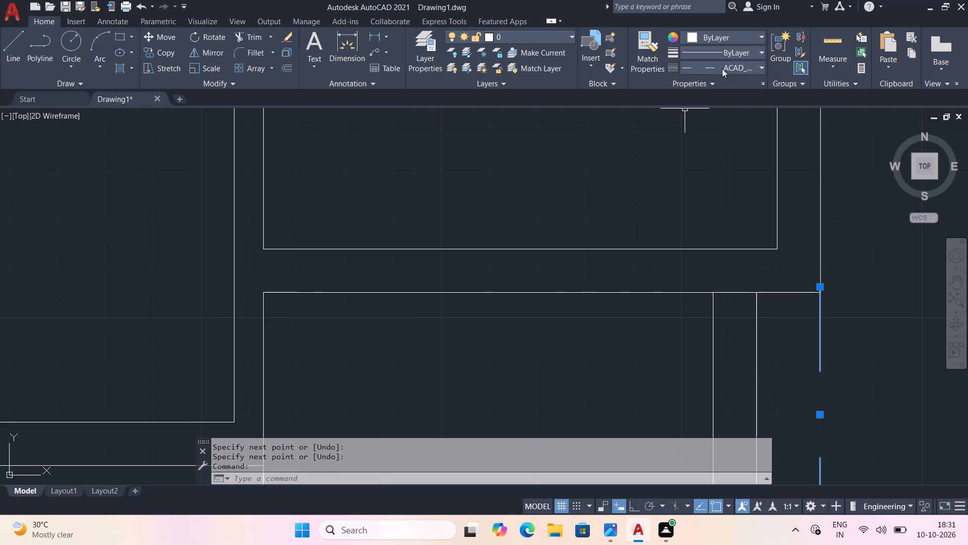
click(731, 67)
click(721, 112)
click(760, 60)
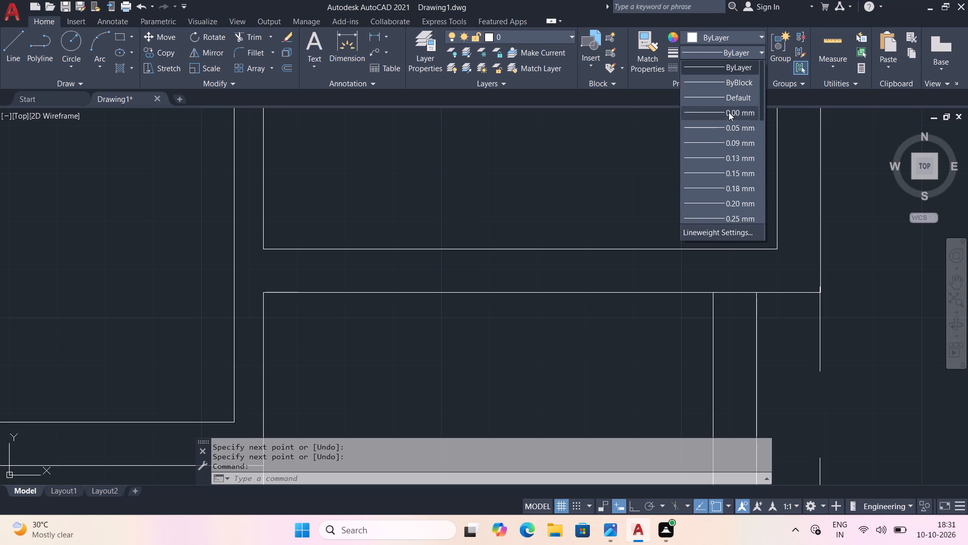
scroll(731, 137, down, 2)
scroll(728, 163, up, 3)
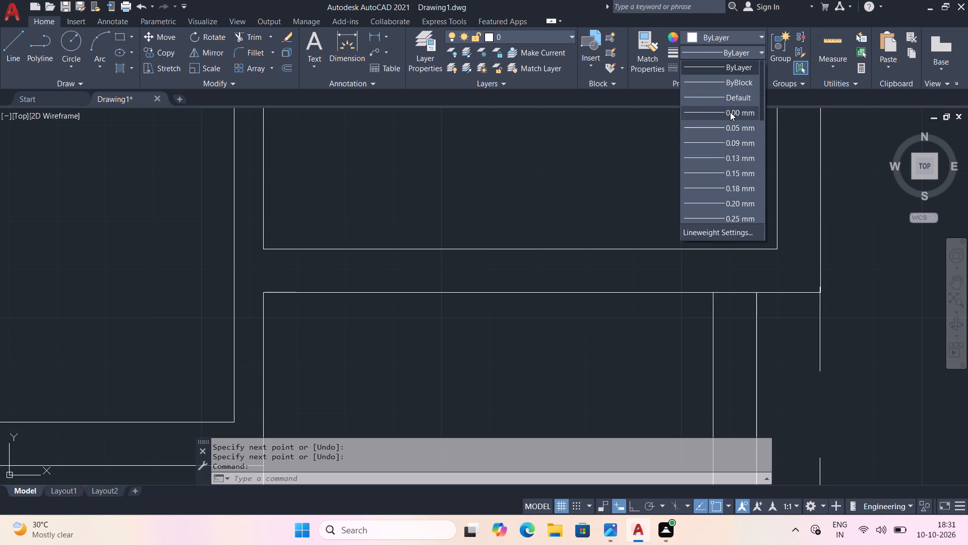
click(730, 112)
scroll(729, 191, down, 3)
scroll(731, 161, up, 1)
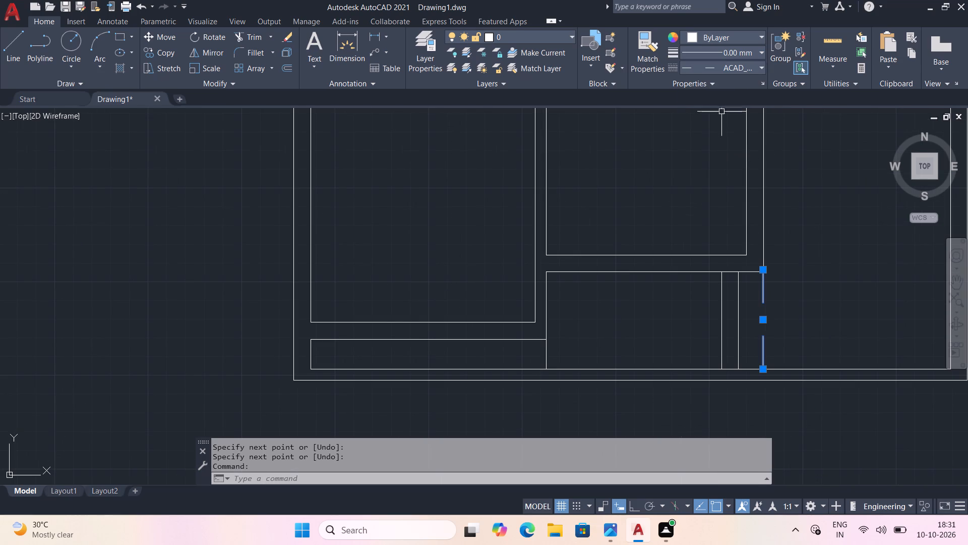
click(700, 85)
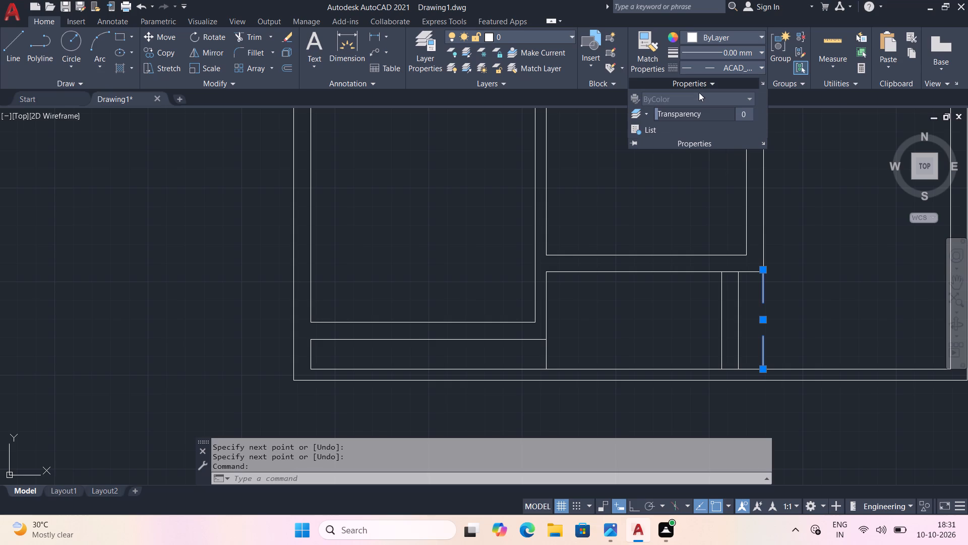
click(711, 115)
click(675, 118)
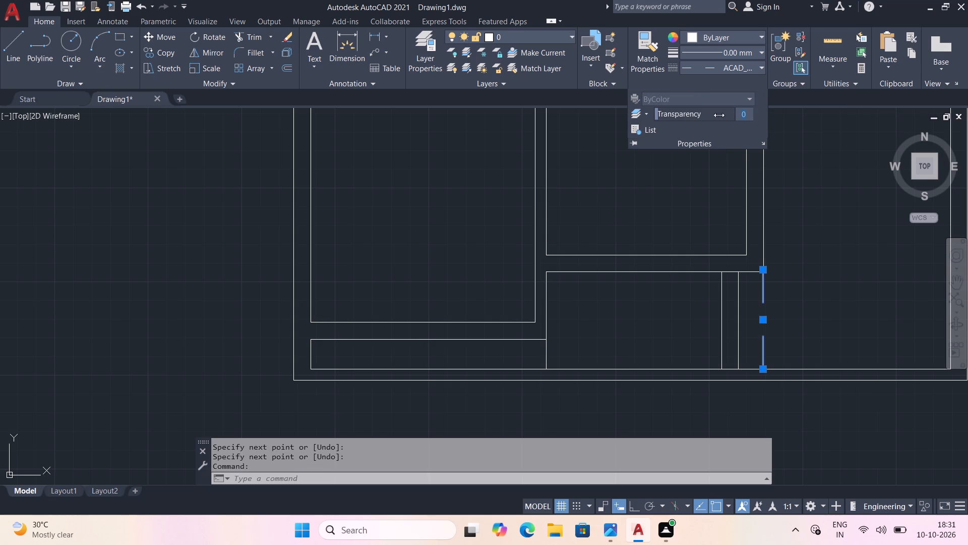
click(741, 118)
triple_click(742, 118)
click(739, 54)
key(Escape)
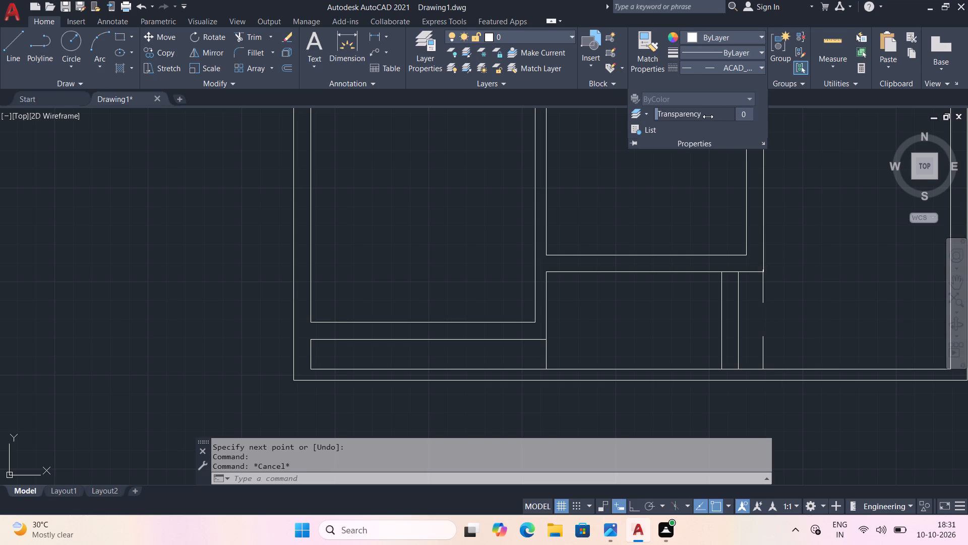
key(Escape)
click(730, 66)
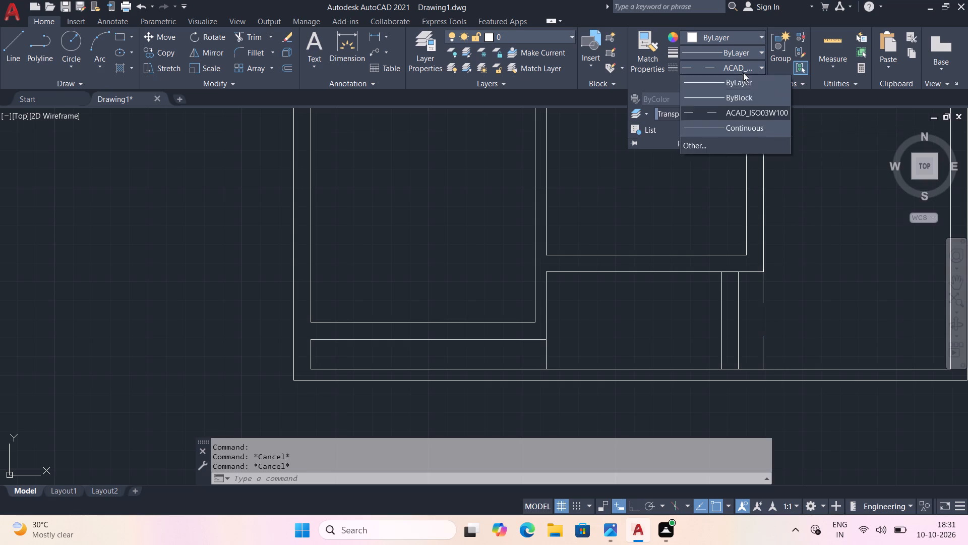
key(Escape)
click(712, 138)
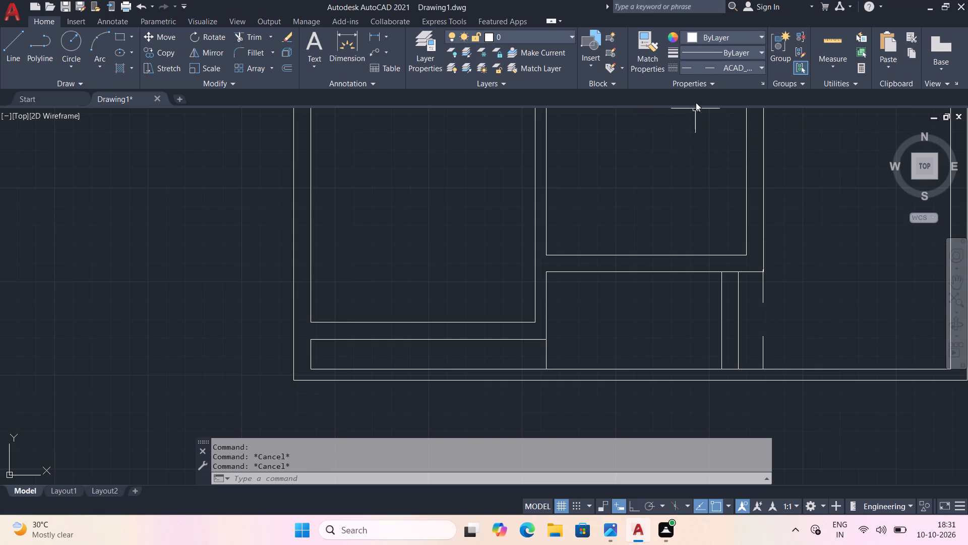
Load the HIDDEN2 (Hidden .5x) linetype from acadiso.lin into the drawing.
click(743, 67)
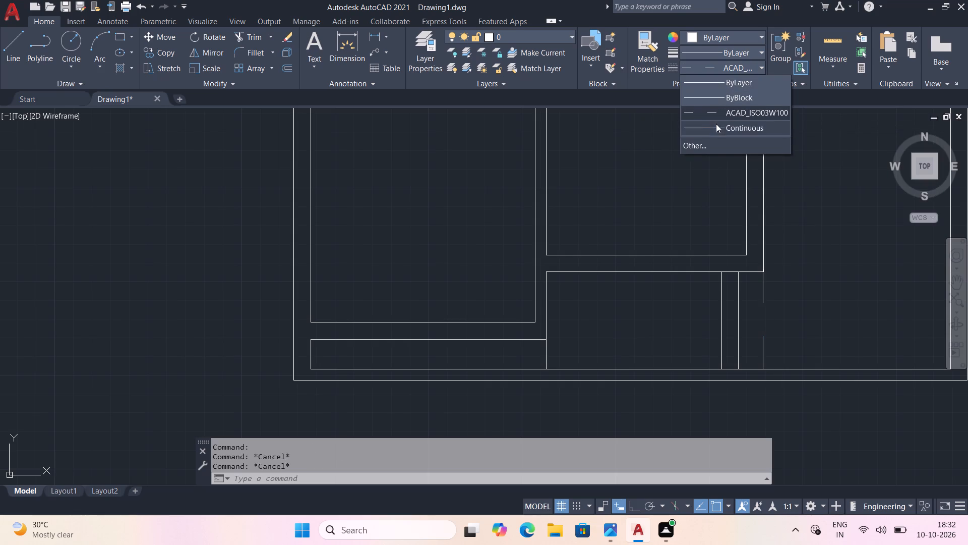
click(697, 142)
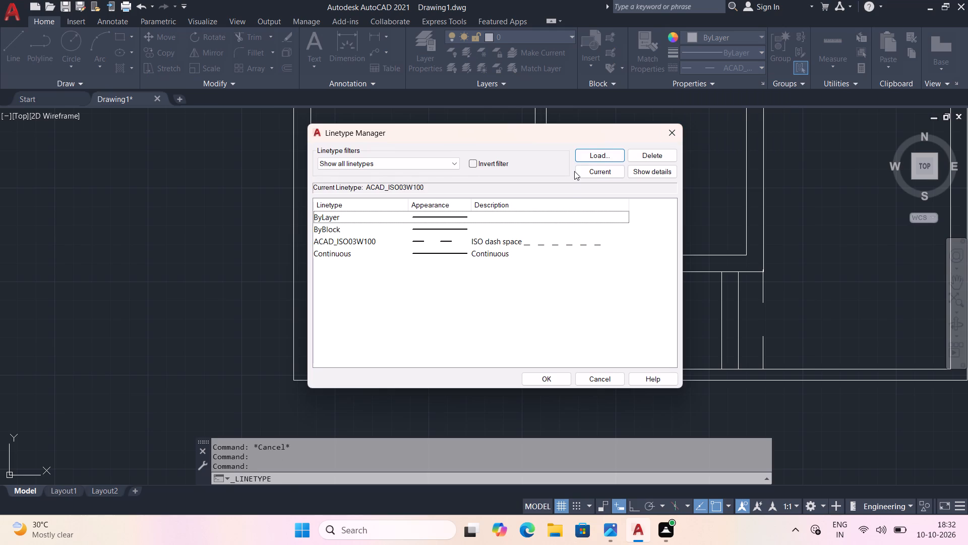
click(603, 155)
scroll(495, 256, down, 3)
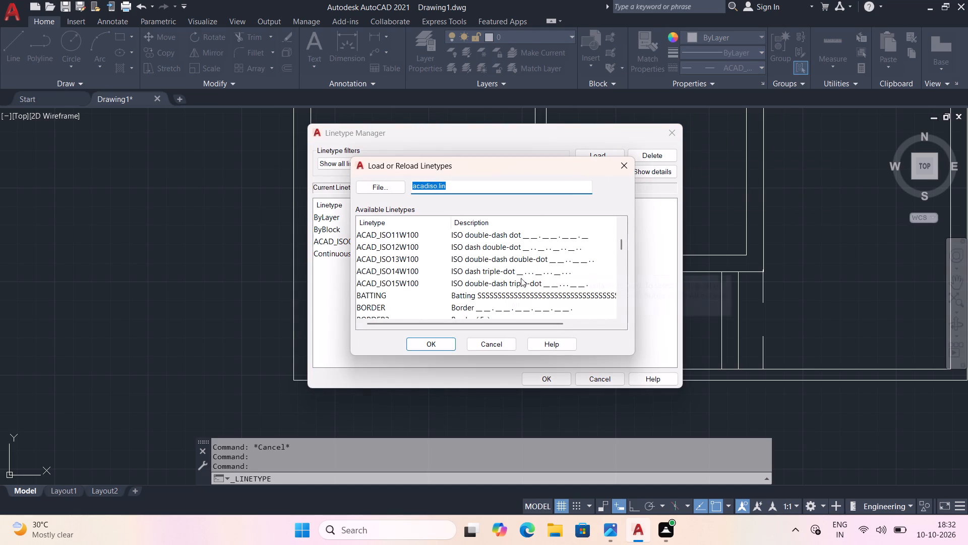
scroll(542, 278, down, 5)
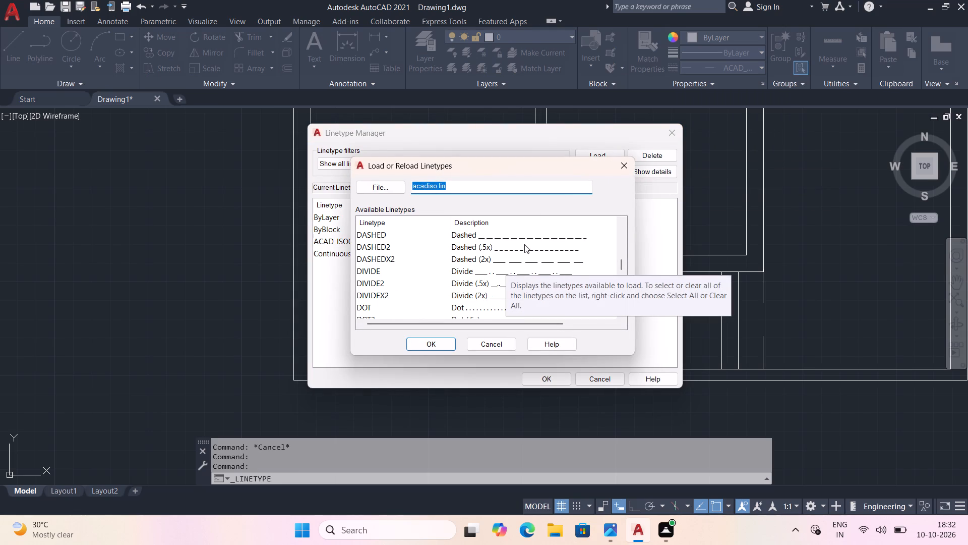
scroll(518, 258, down, 3)
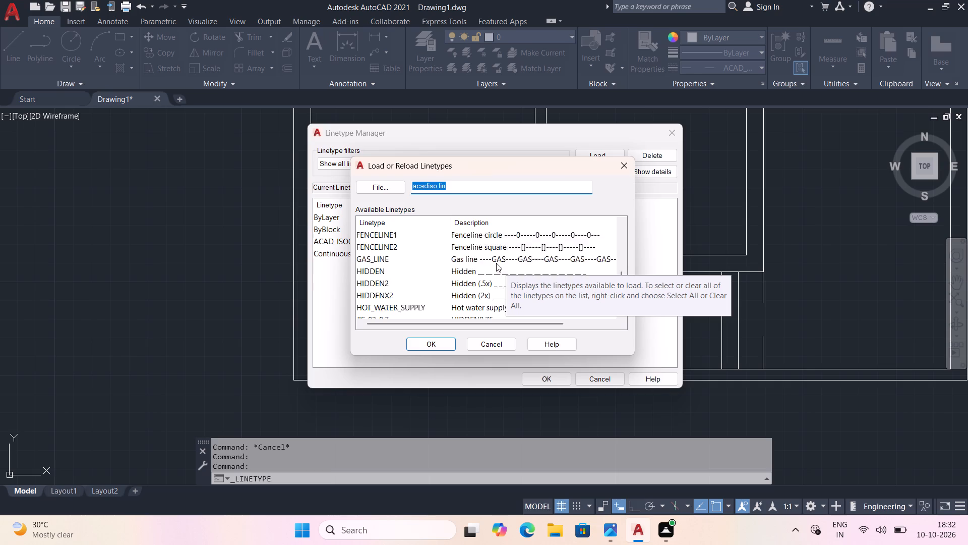
scroll(496, 263, down, 2)
scroll(508, 263, up, 1)
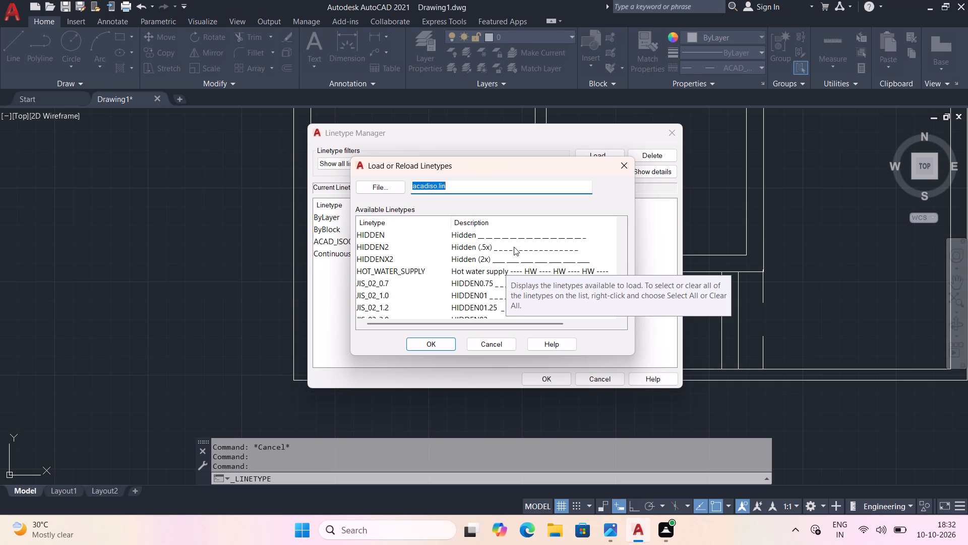
click(514, 249)
click(450, 342)
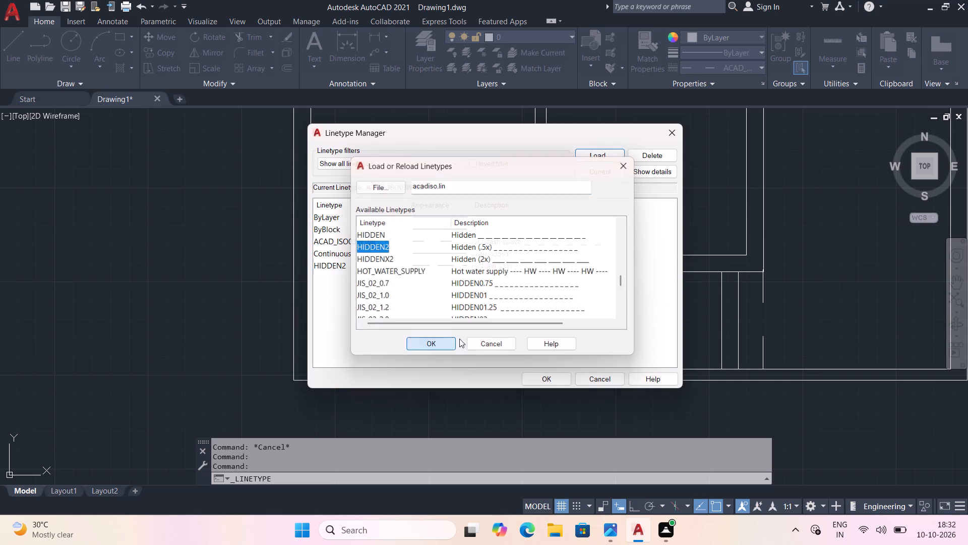
click(546, 379)
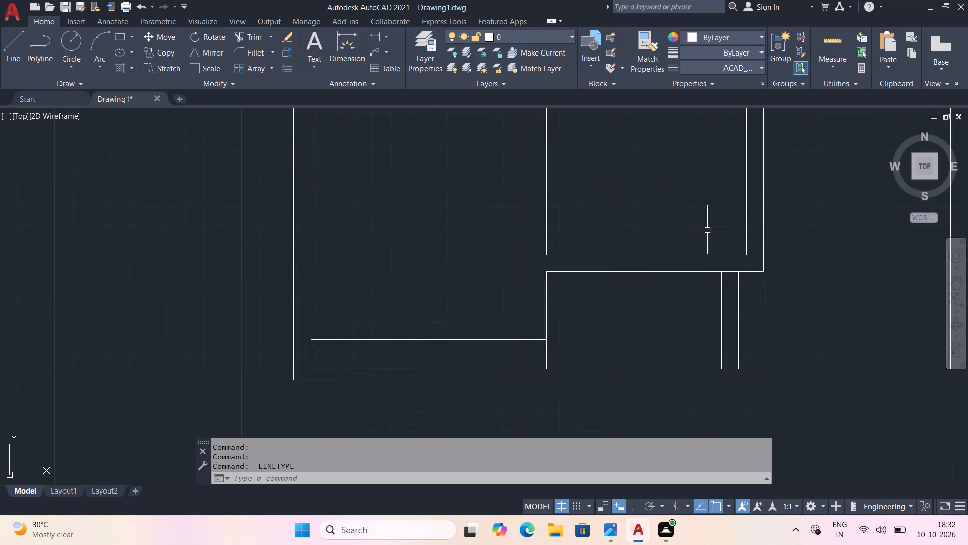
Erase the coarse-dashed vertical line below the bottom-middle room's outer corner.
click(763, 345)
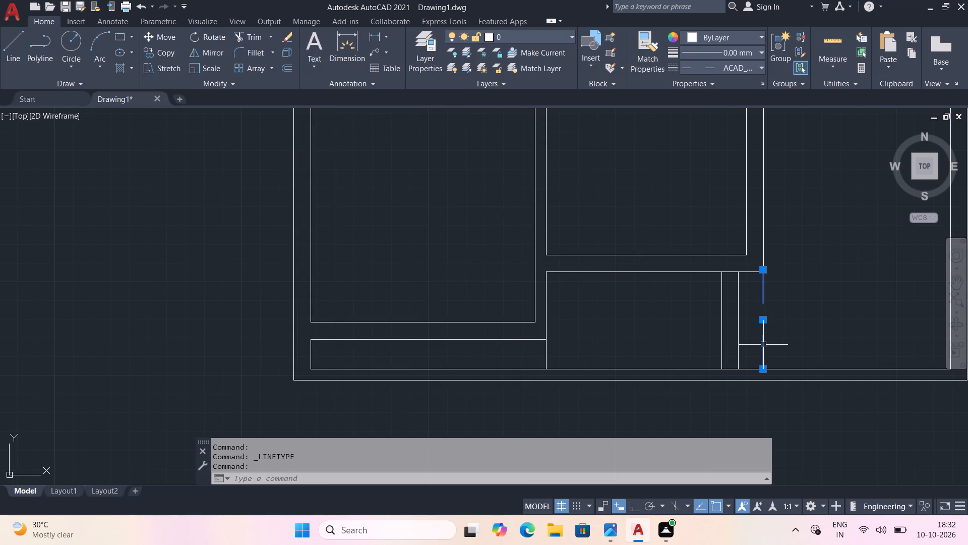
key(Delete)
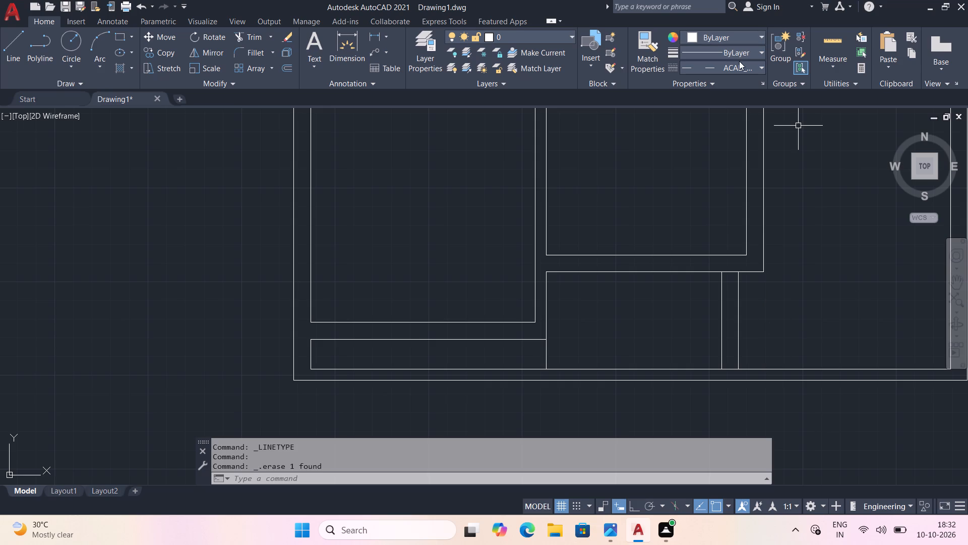
Draw a vertical HIDDEN2 line about 4'-4" long from the bottom-middle room's outer lower corner to the bottom wall's inner line.
click(739, 64)
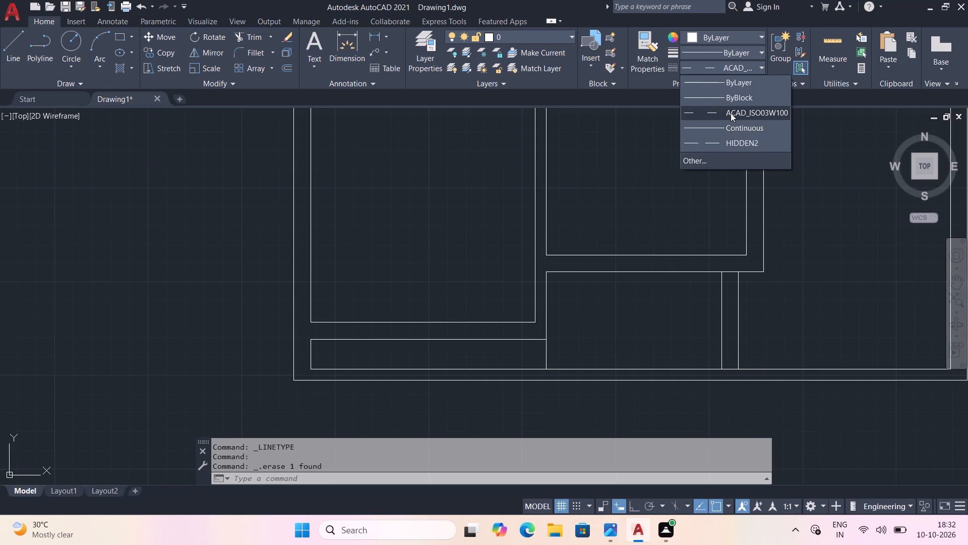
click(729, 141)
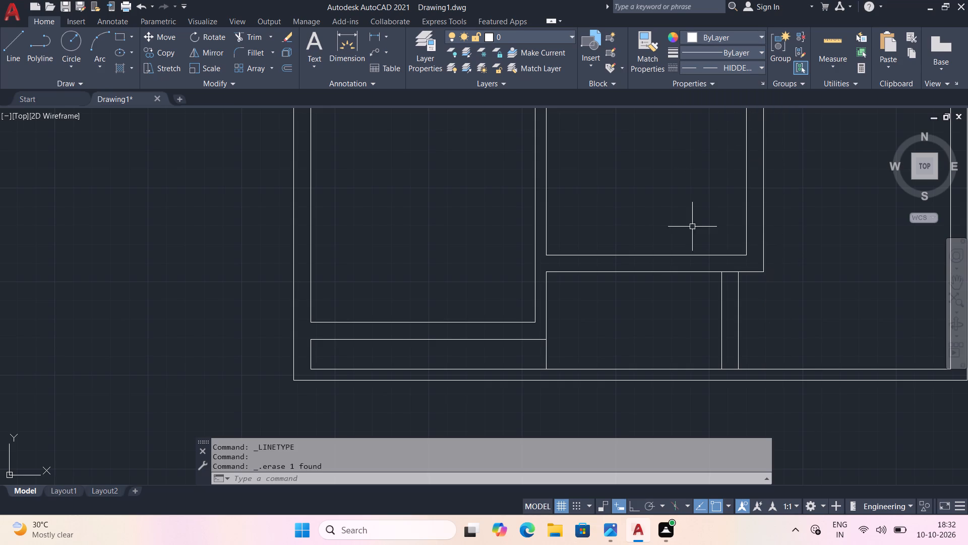
click(13, 42)
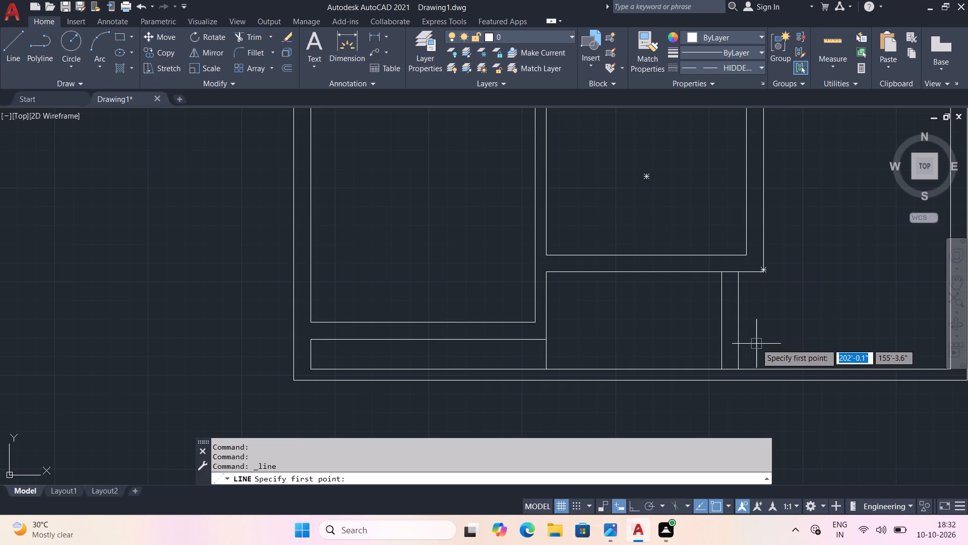
scroll(765, 286, up, 2)
click(759, 252)
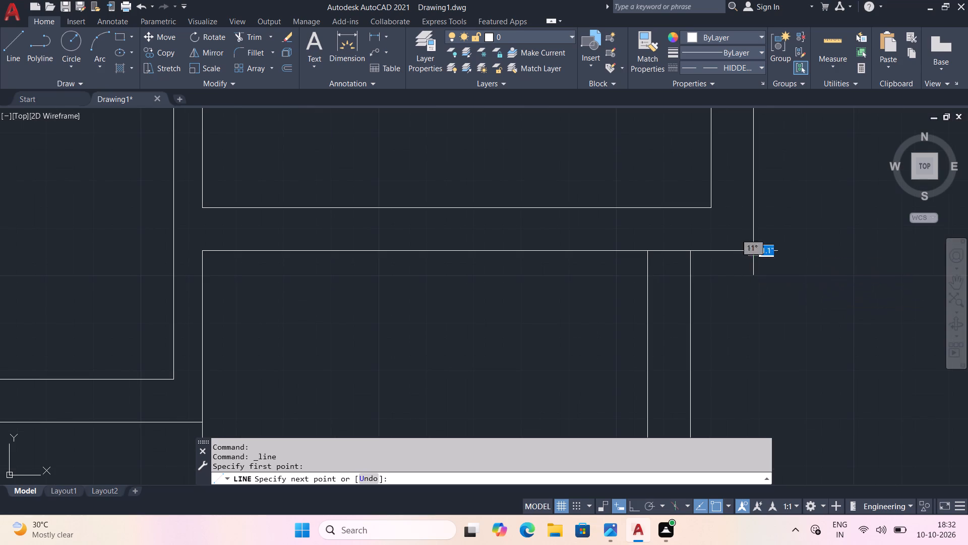
middle_drag(752, 398, 711, 274)
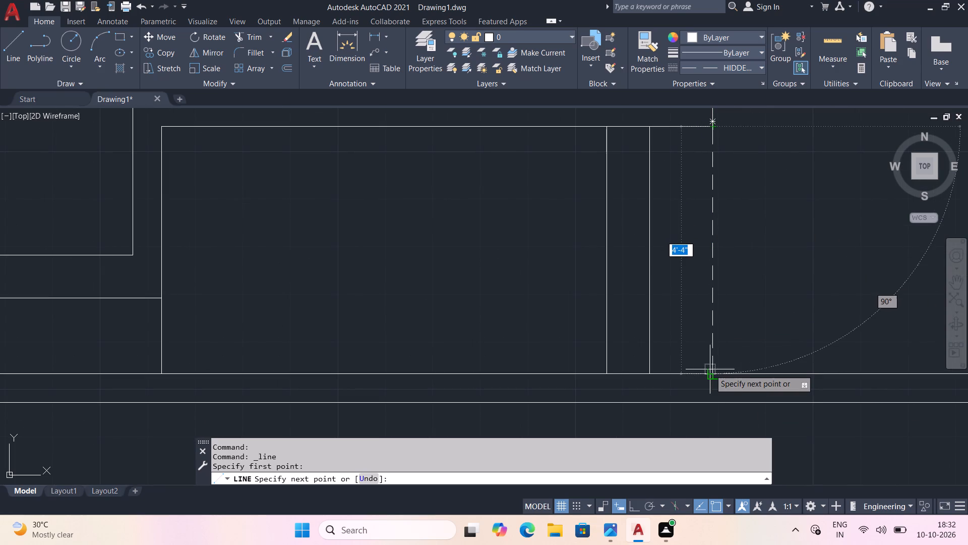
click(710, 369)
key(space)
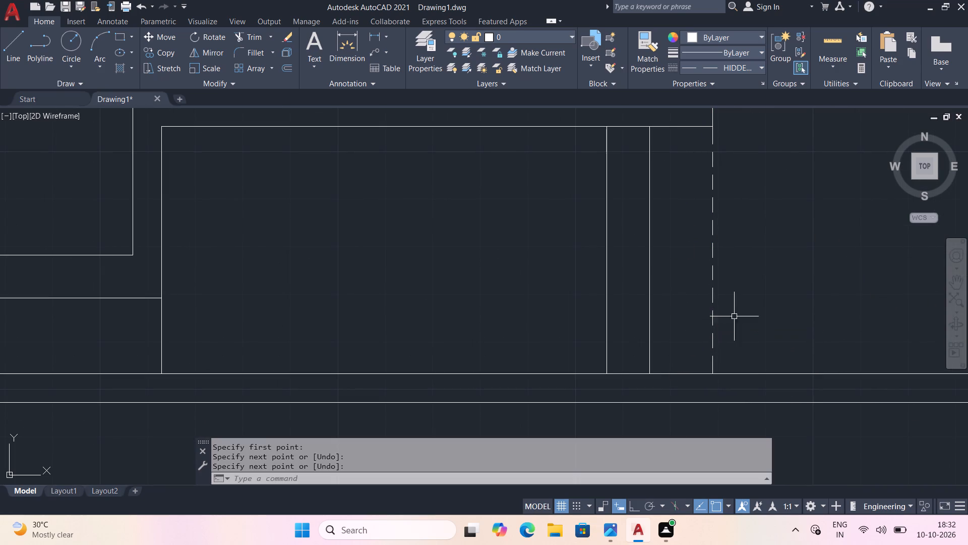
Set the current linetype back to ByLayer.
scroll(779, 306, down, 2)
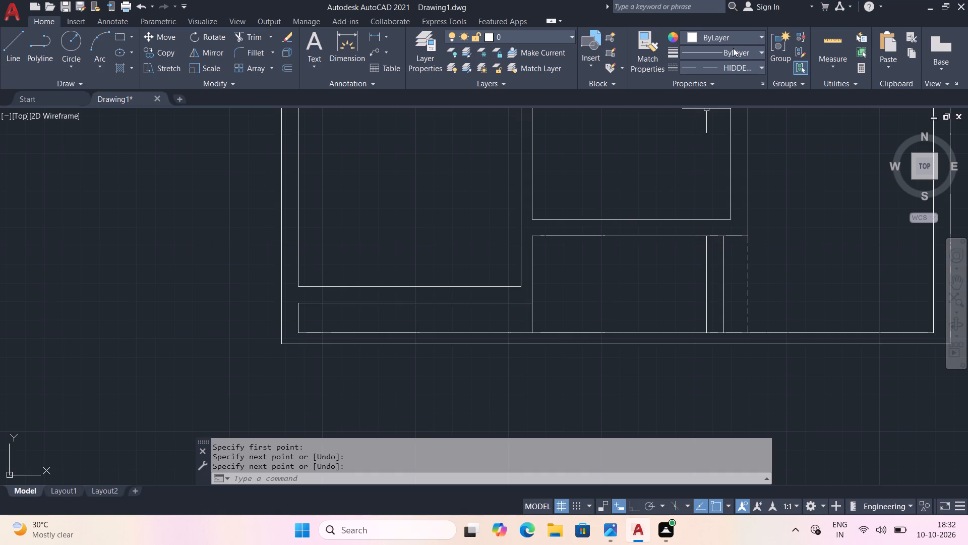
click(732, 69)
click(738, 85)
Examine the overall layout of the complete floor plan.
scroll(309, 298, down, 1)
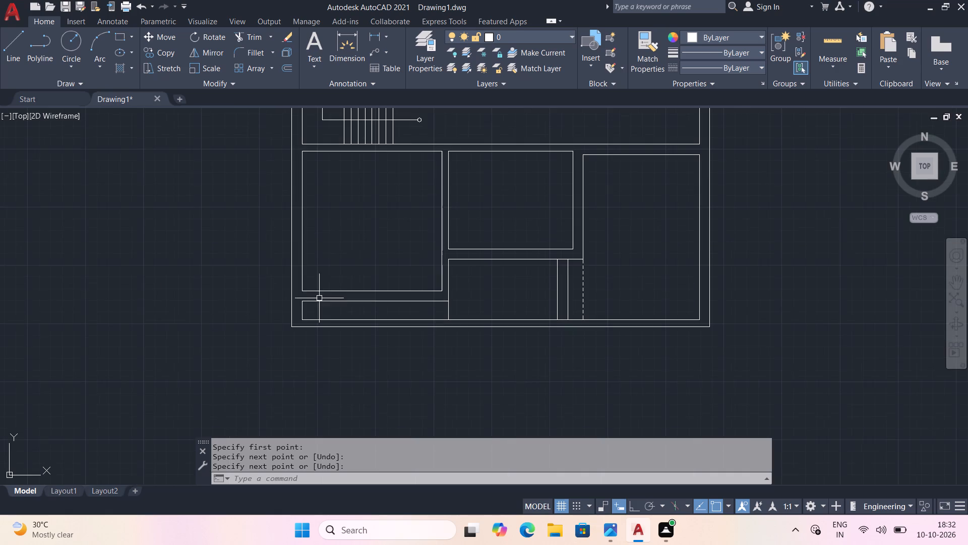
middle_drag(372, 272, 199, 512)
middle_drag(283, 384, 342, 0)
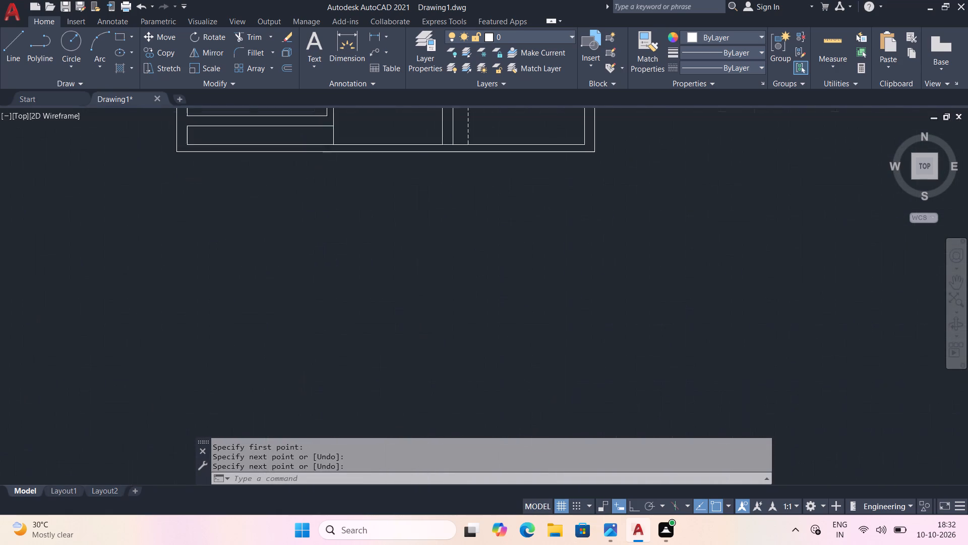
middle_drag(342, 0, 353, 330)
scroll(353, 330, down, 1)
middle_drag(385, 217, 384, 207)
middle_drag(391, 229, 391, 249)
middle_drag(403, 295, 401, 284)
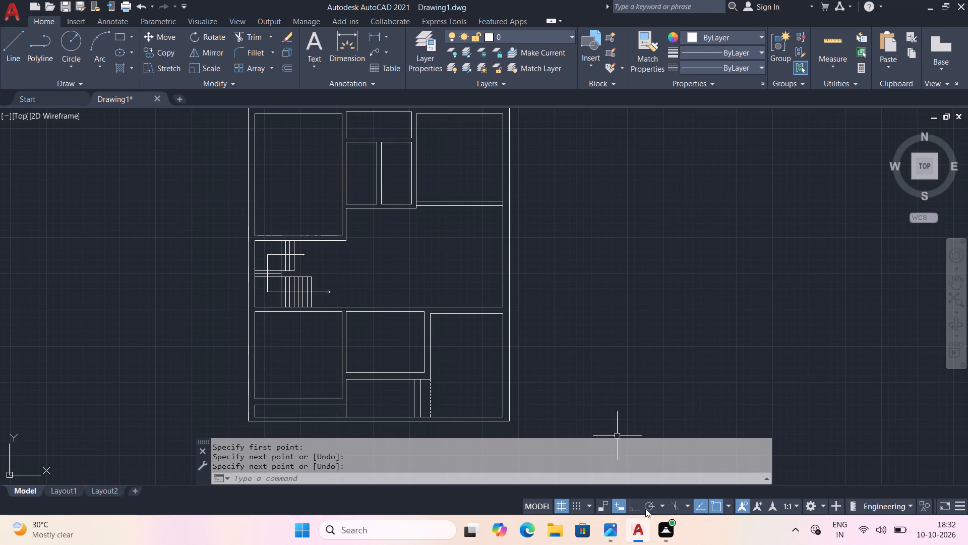
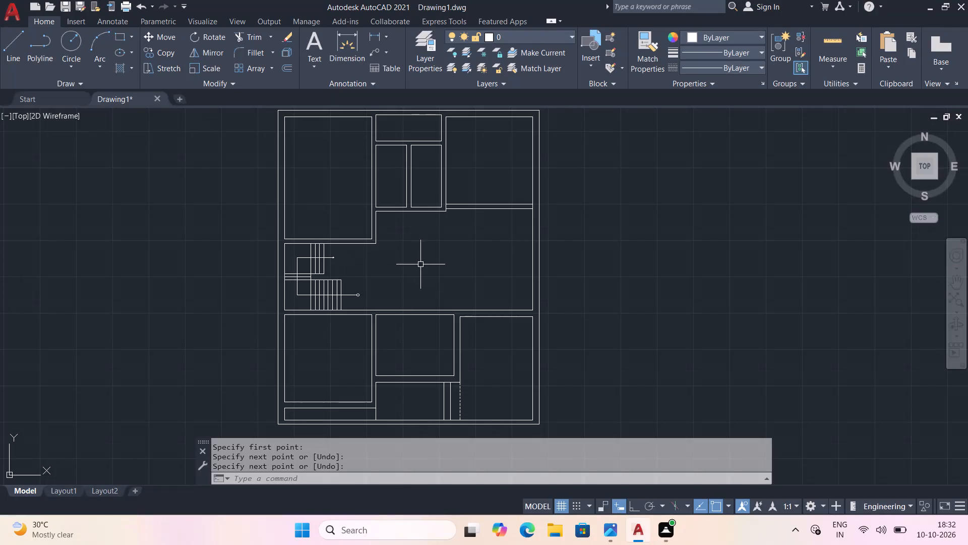
Draw a 9" wide by 5' tall rectangle from lines in the empty area west of the floor plan, with Ortho on.
middle_click(423, 265)
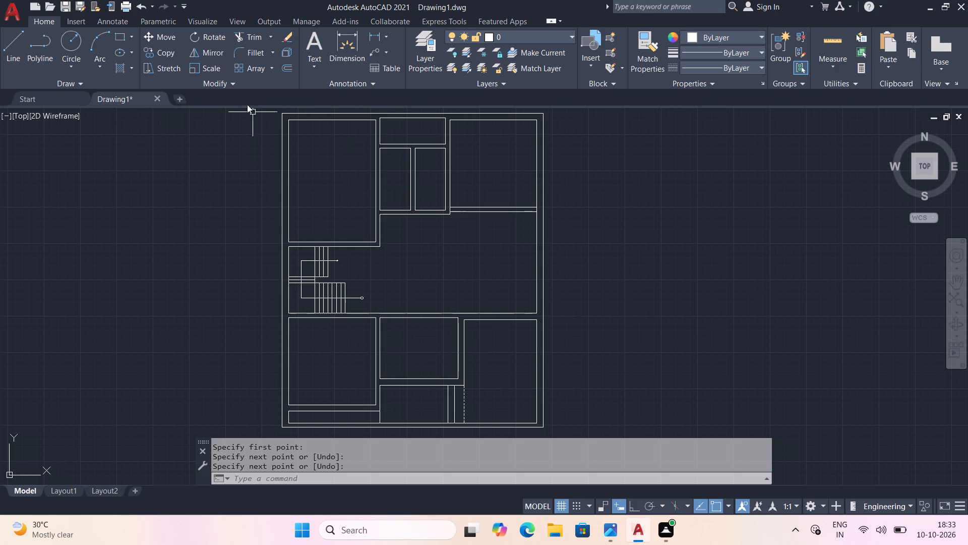
click(11, 43)
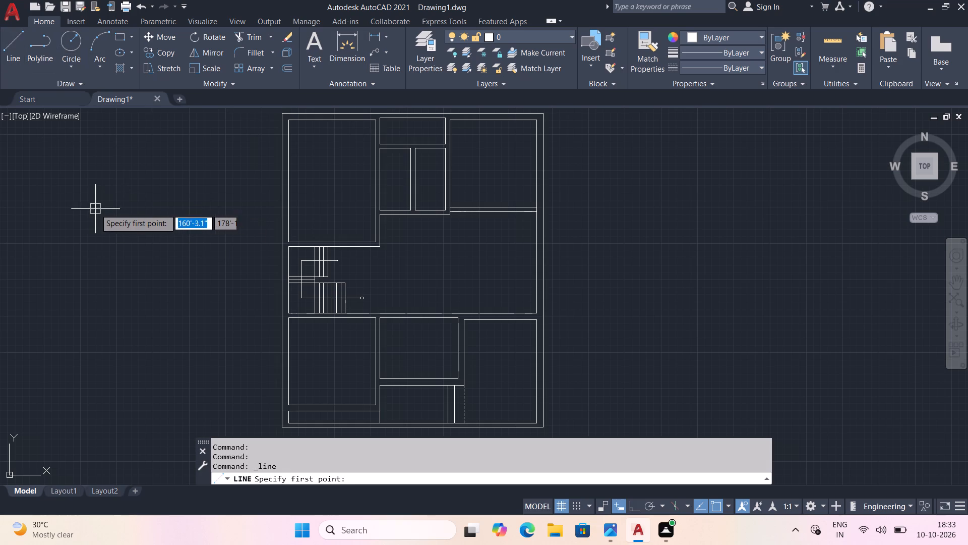
click(95, 208)
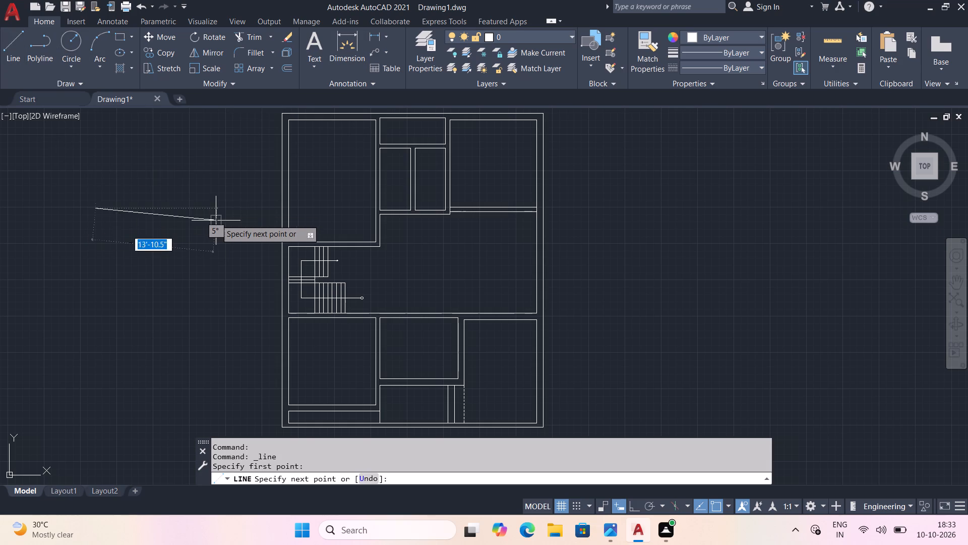
key(F8)
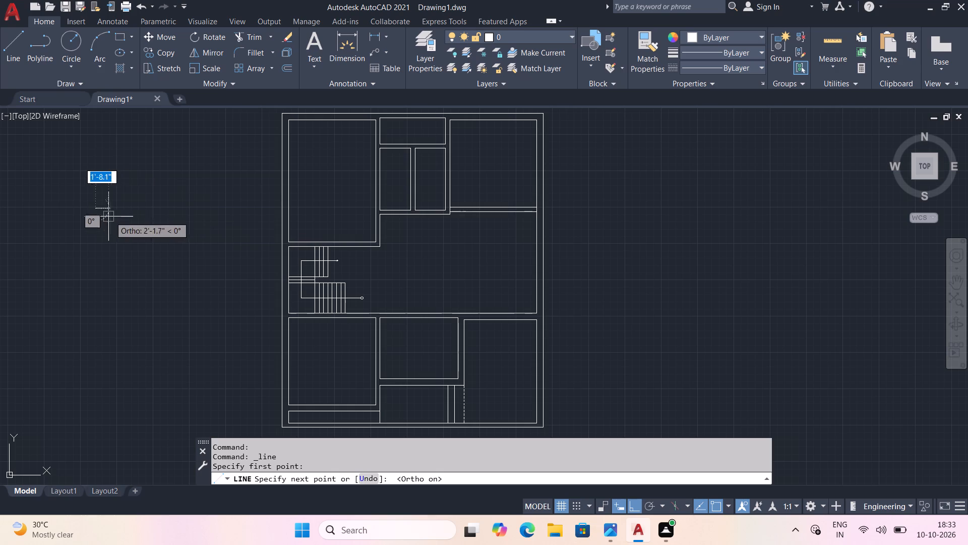
key(9)
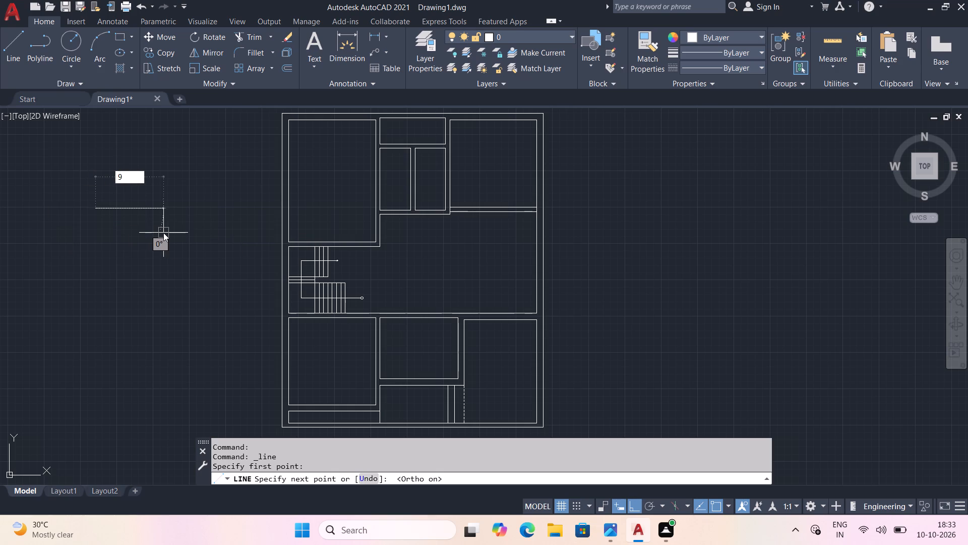
key(shift+quotedbl)
key(space)
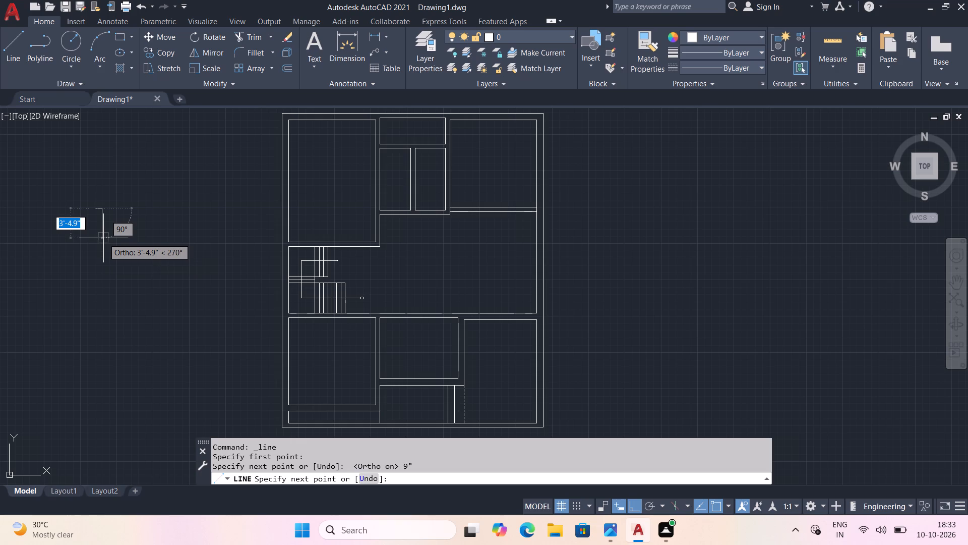
text(5')
key(space)
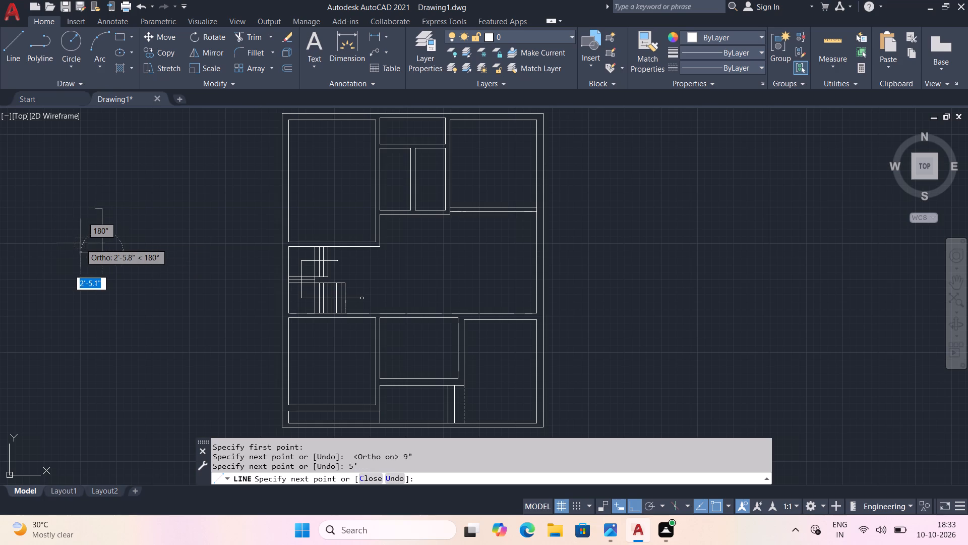
scroll(82, 243, up, 2)
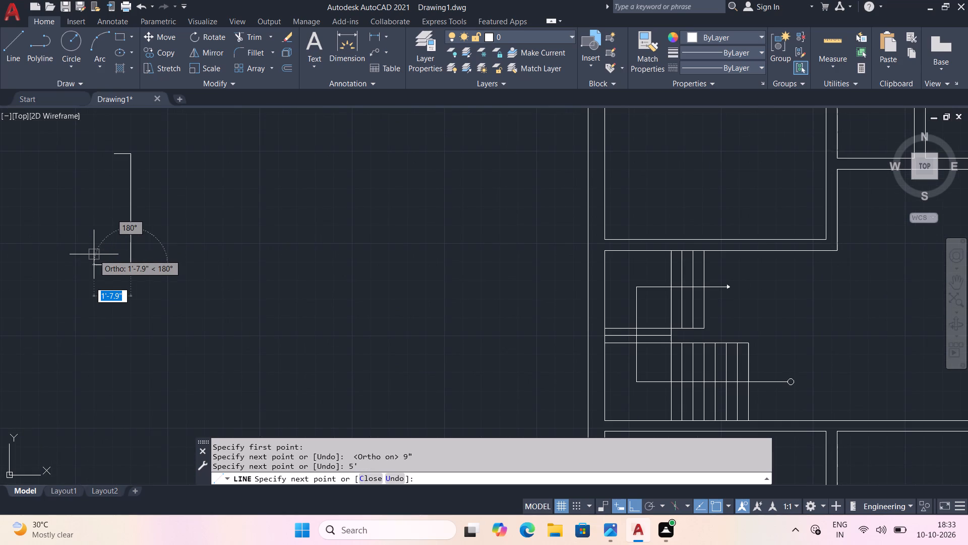
text(9")
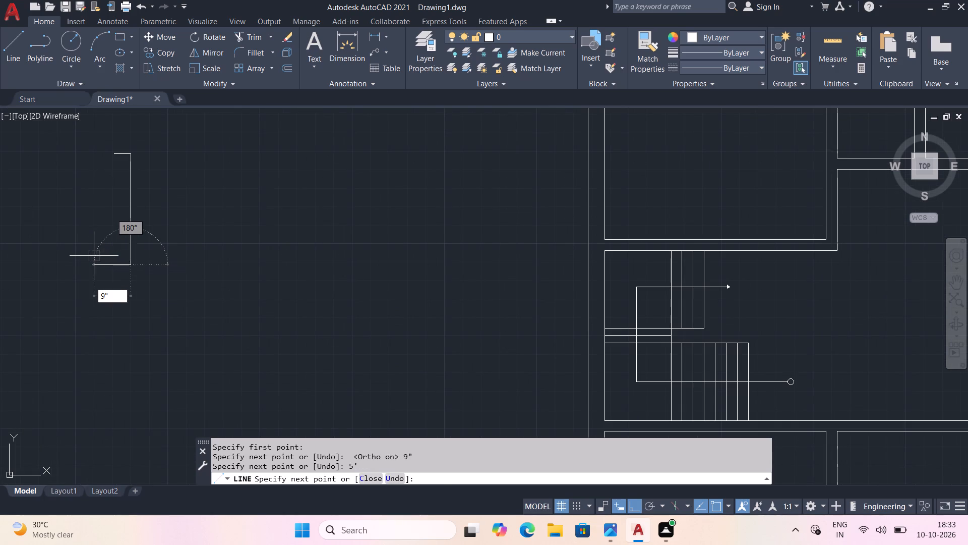
key(space)
click(112, 153)
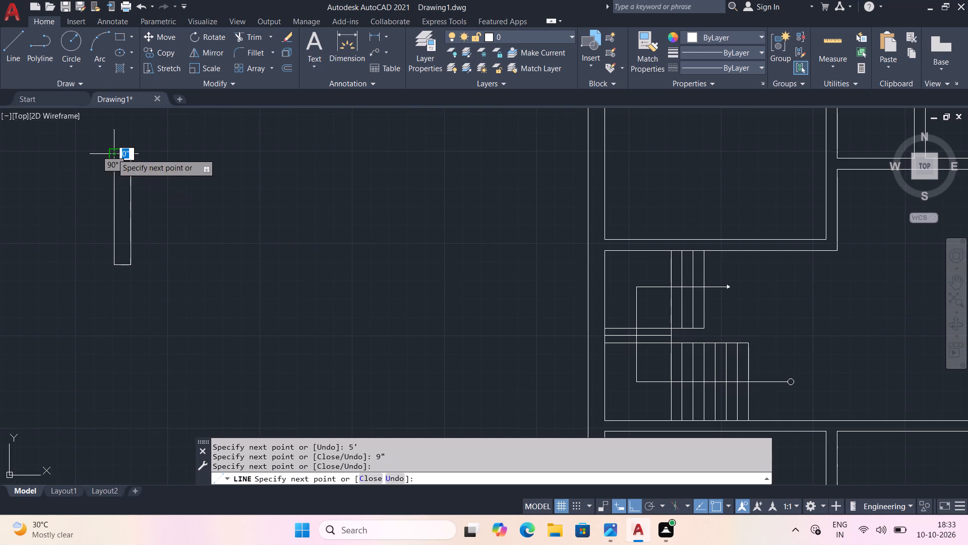
key(space)
Draw a vertical centre line between the midpoints of the 5' rectangle's short sides.
key(space)
scroll(117, 154, up, 1)
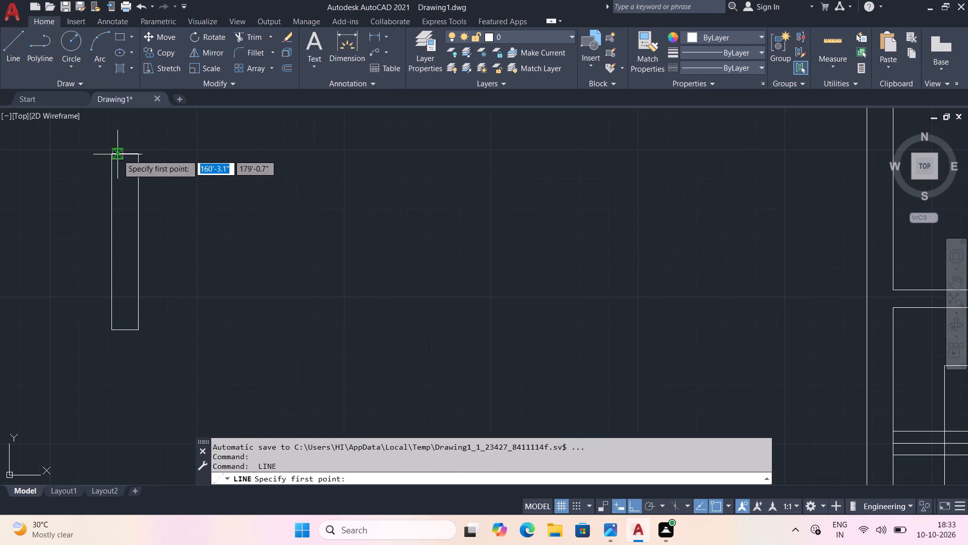
click(128, 154)
click(125, 328)
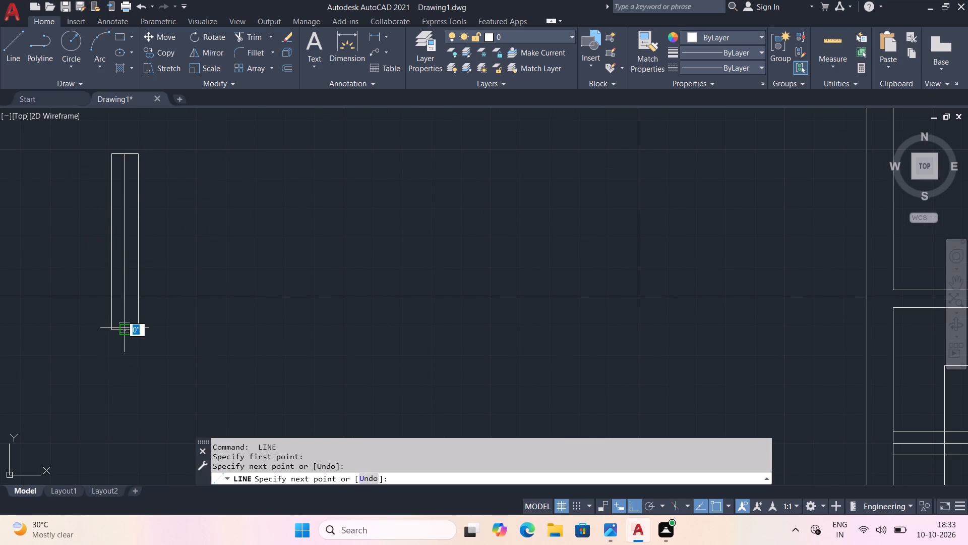
key(space)
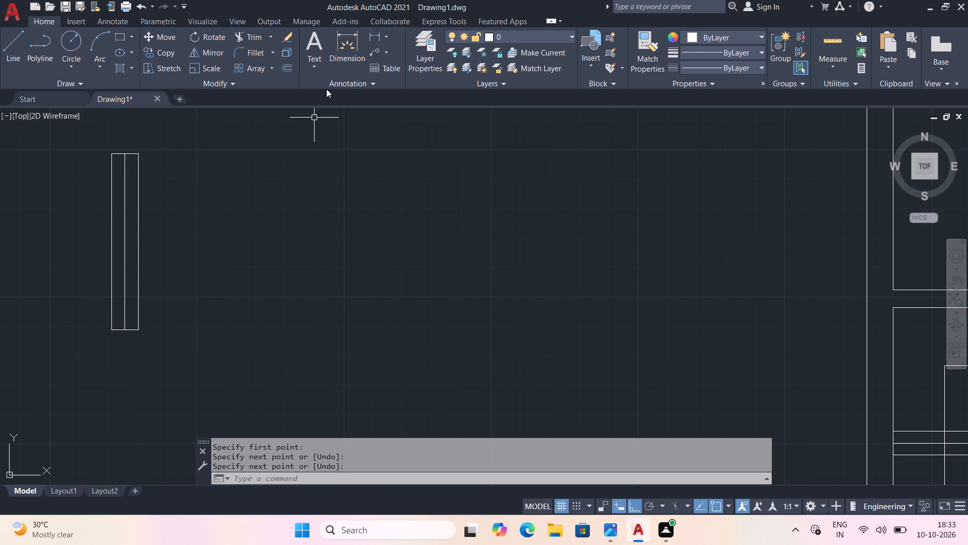
Offset the 5' rectangle's centre line 1" to both sides.
click(283, 72)
key(1)
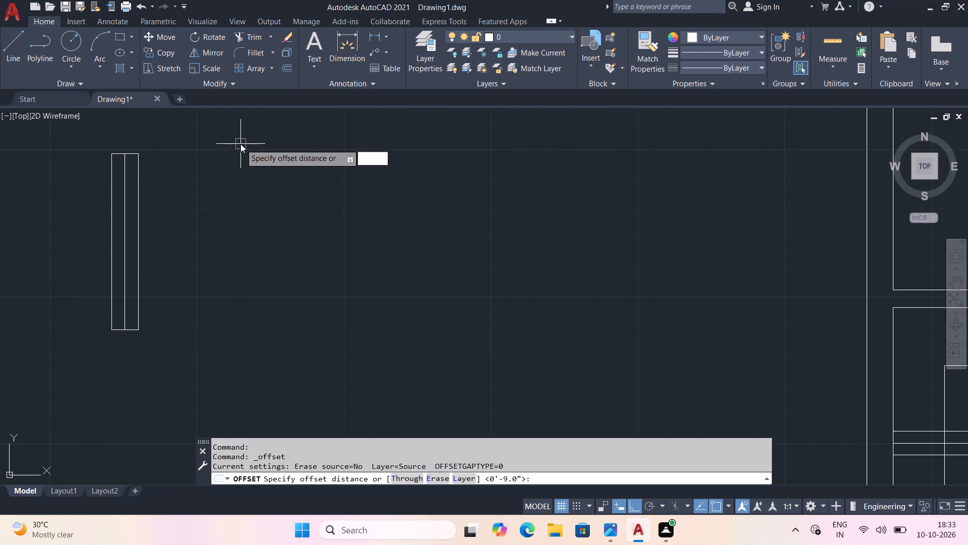
text(")
key(space)
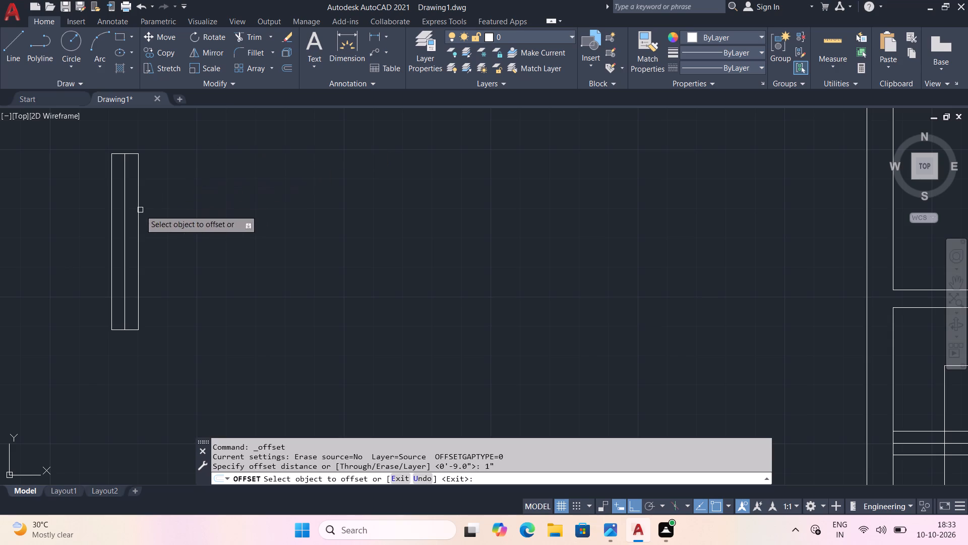
click(122, 227)
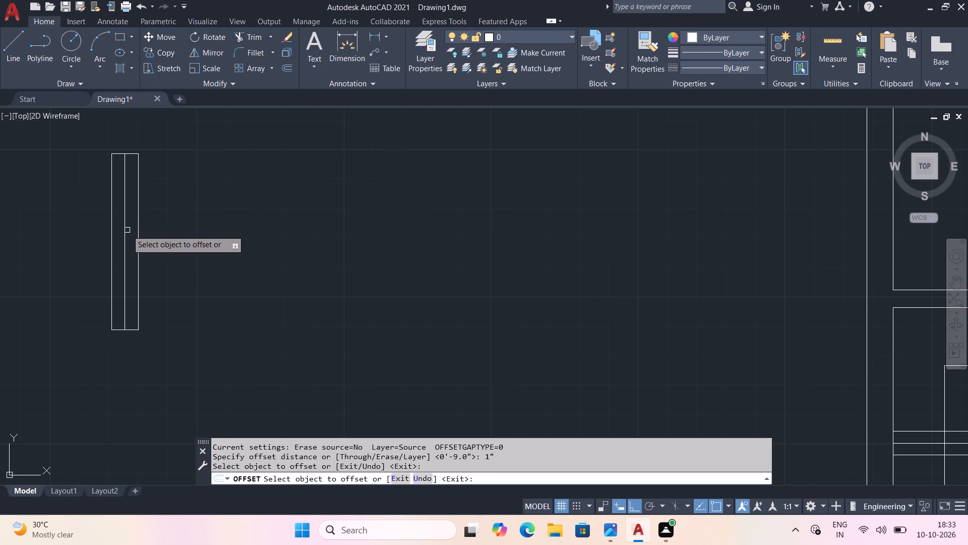
click(126, 231)
click(115, 233)
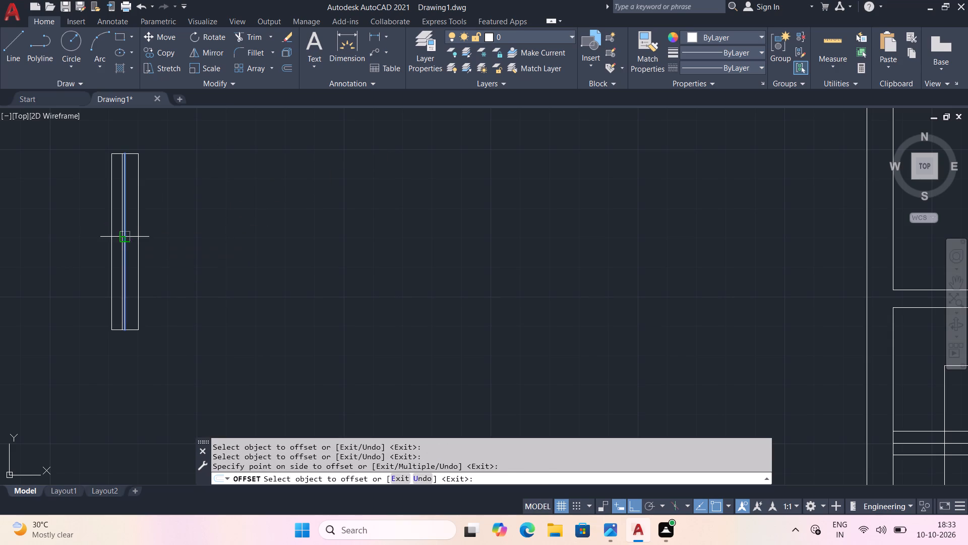
click(125, 237)
click(137, 238)
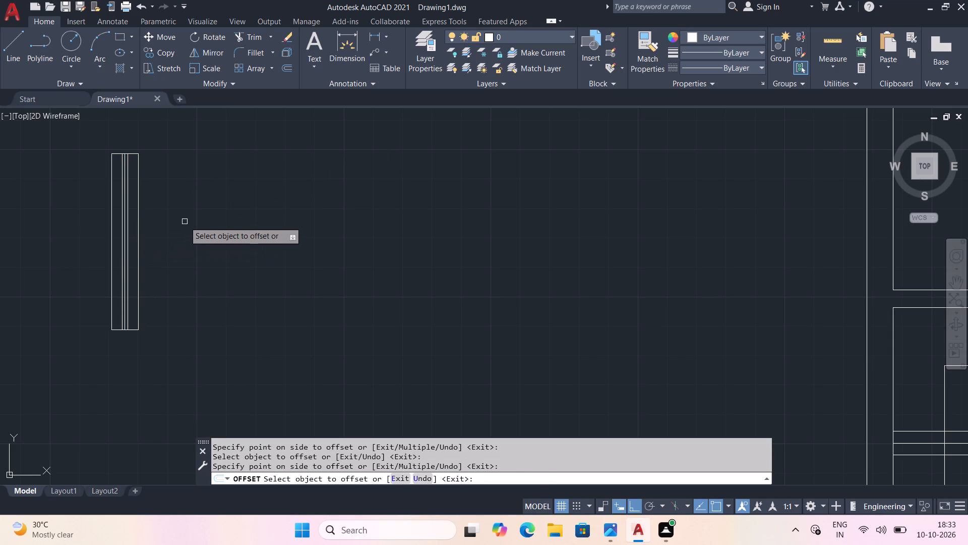
key(space)
Draw a 2'6" wide by 6" high rectangle from lines between the 5' window symbol and the floor plan.
click(16, 44)
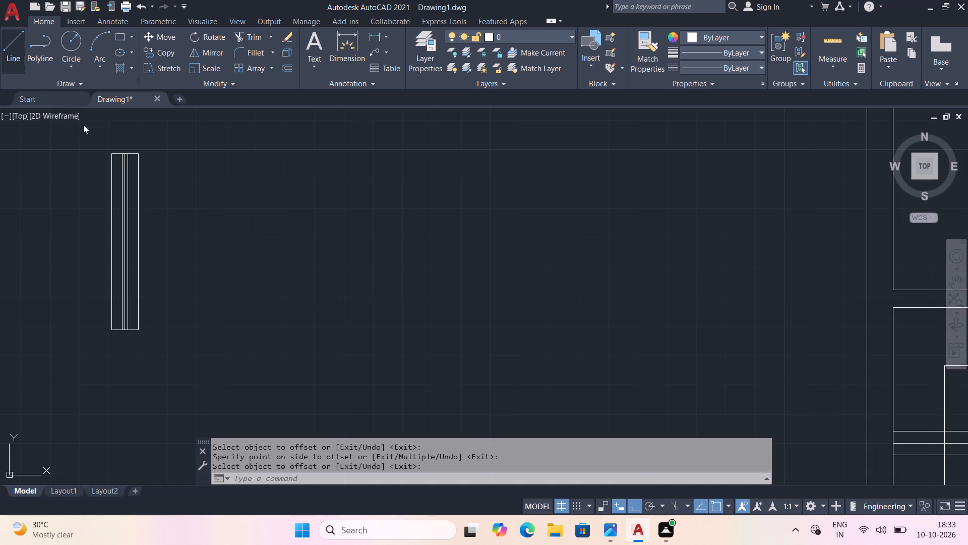
click(303, 192)
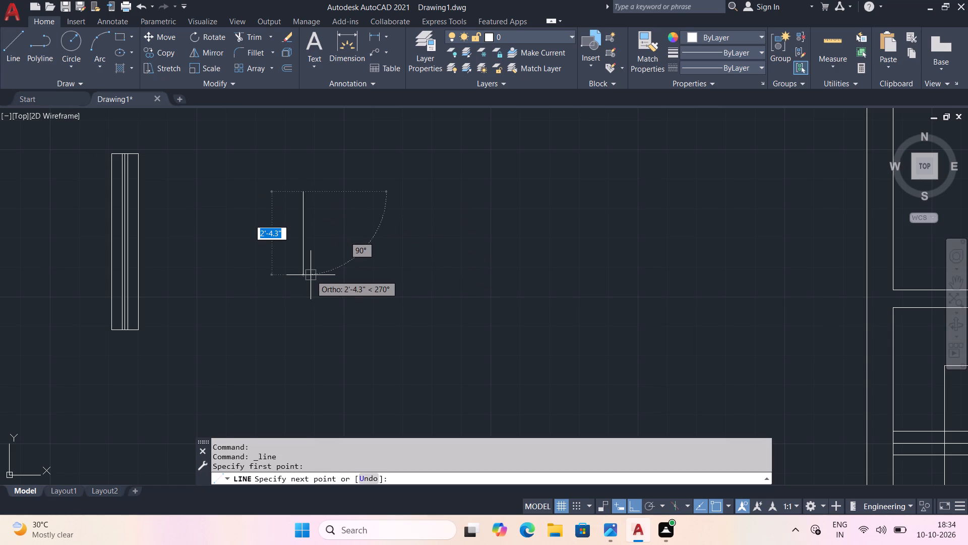
key(6)
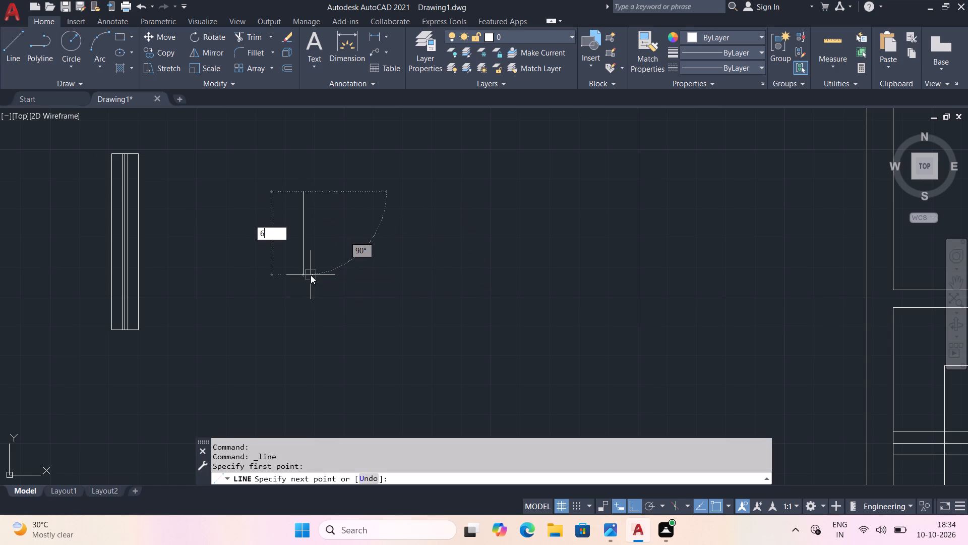
text(")
key(space)
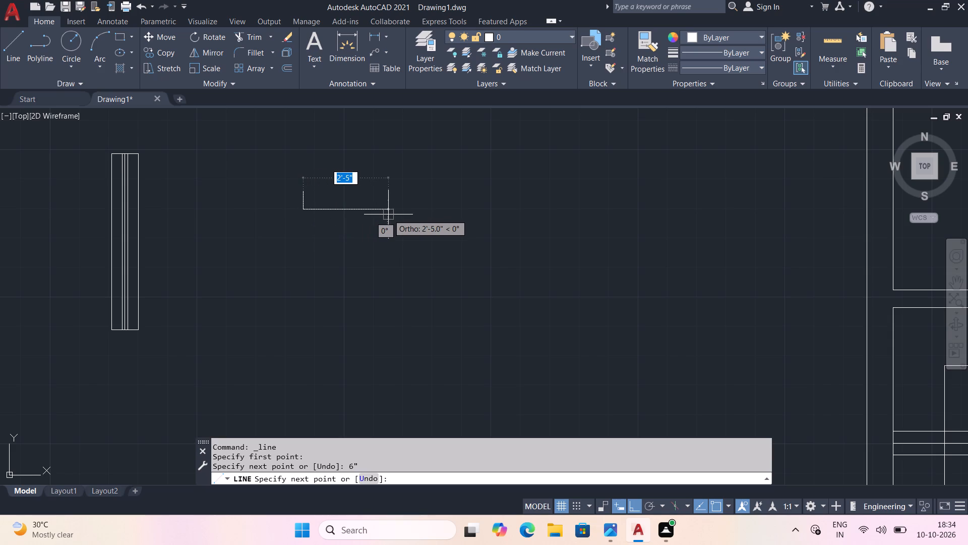
key(2)
key(apostrophe)
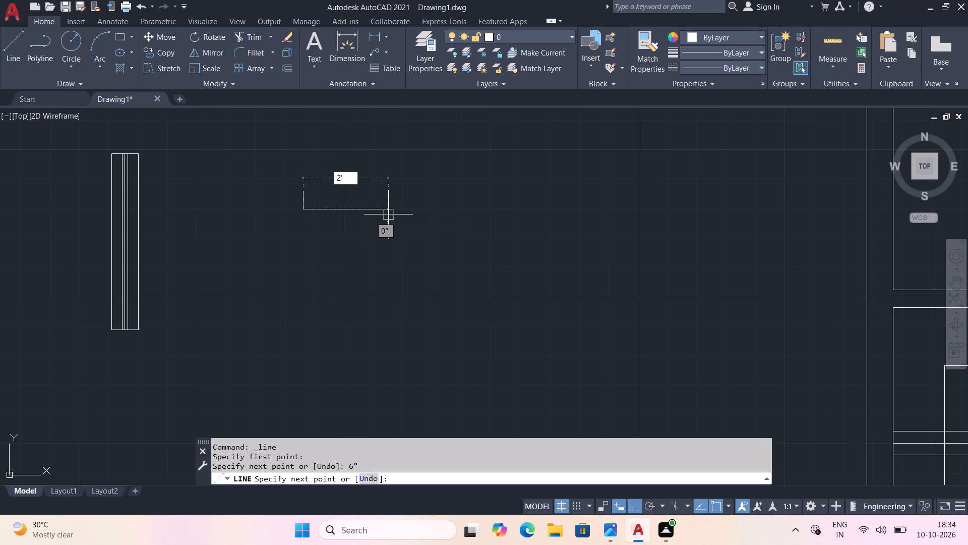
key(6)
key(shift+quotedbl)
key(Return)
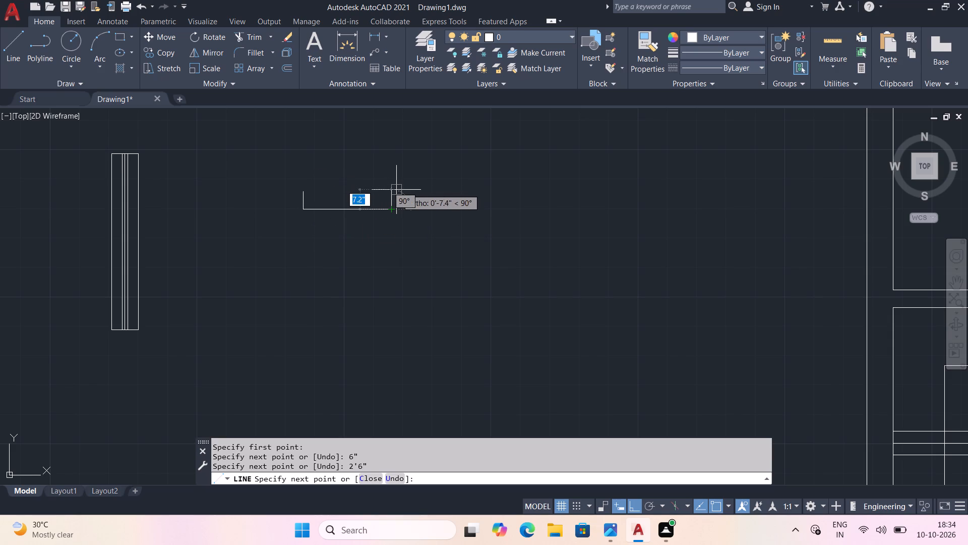
key(6)
key(shift+quotedbl)
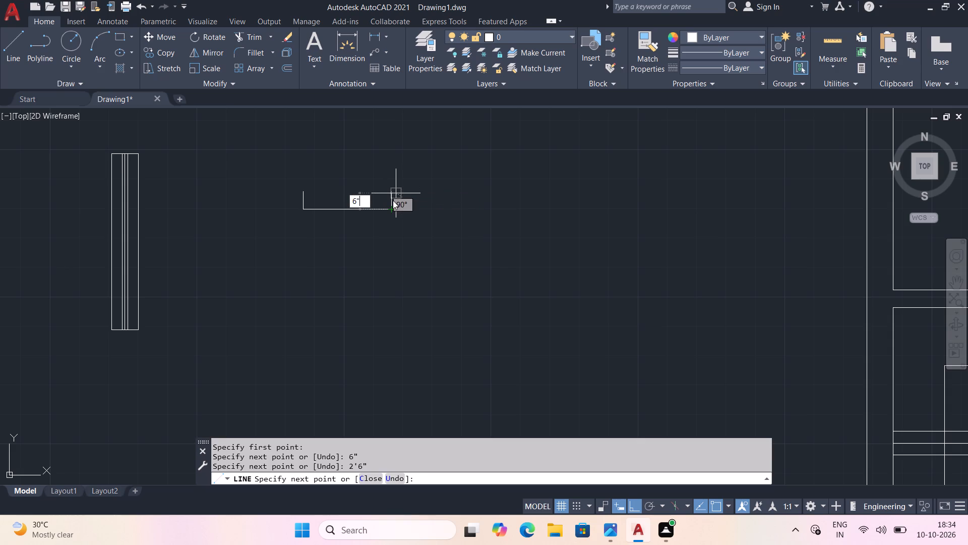
key(Return)
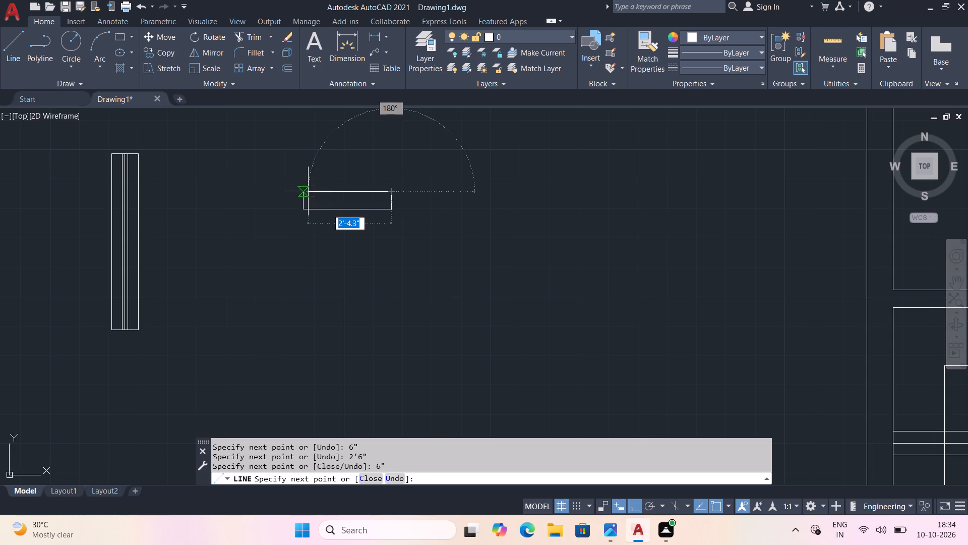
click(303, 193)
key(space)
Draw a horizontal centre line between the midpoints of the 2'6" rectangle's short sides.
key(space)
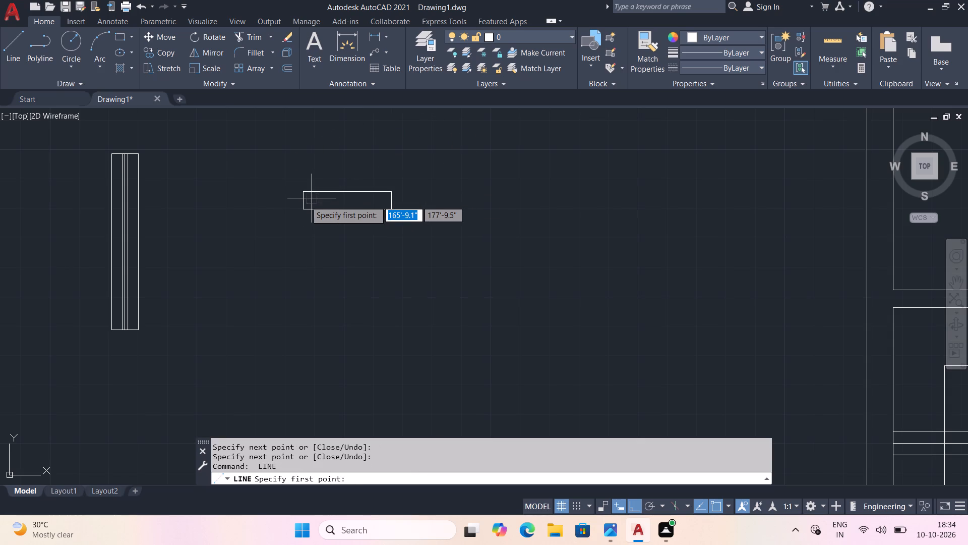
scroll(306, 201, up, 2)
click(292, 200)
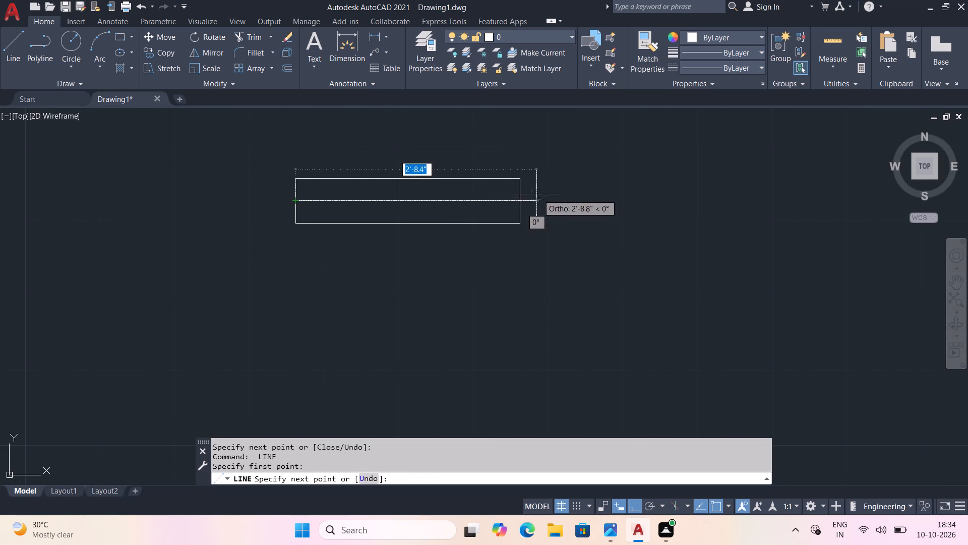
click(517, 199)
key(space)
Offset the 2'6" rectangle's centre line 1" above and below.
key(o)
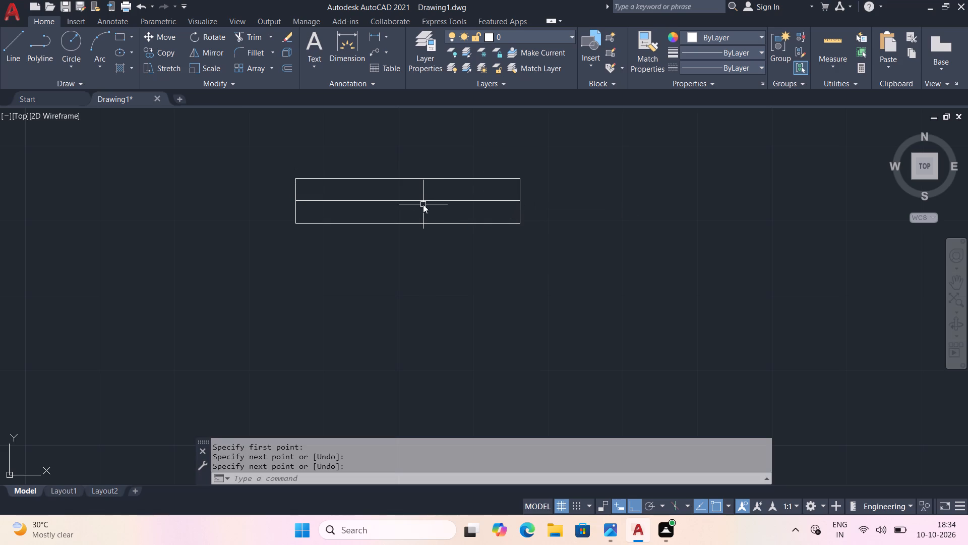
text(f)
key(space)
key(1)
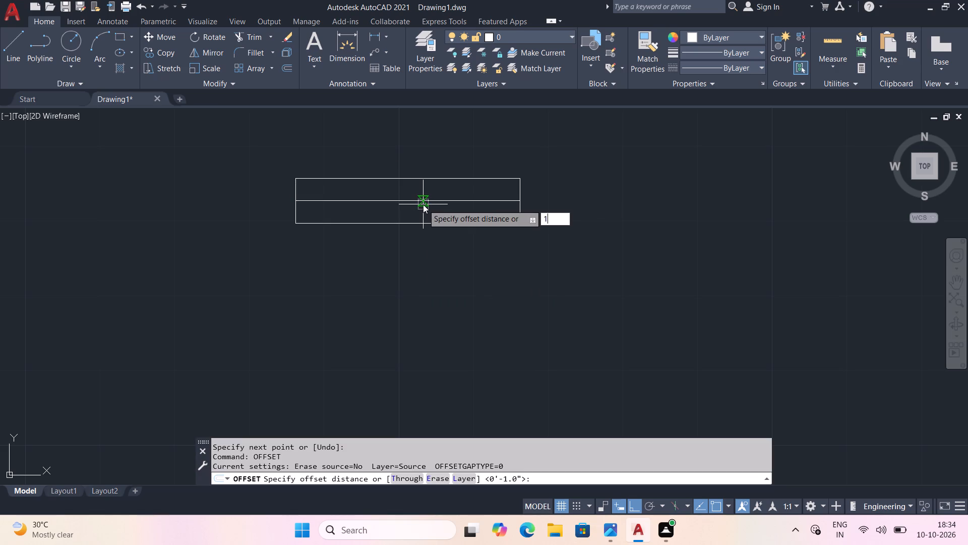
text(")
key(space)
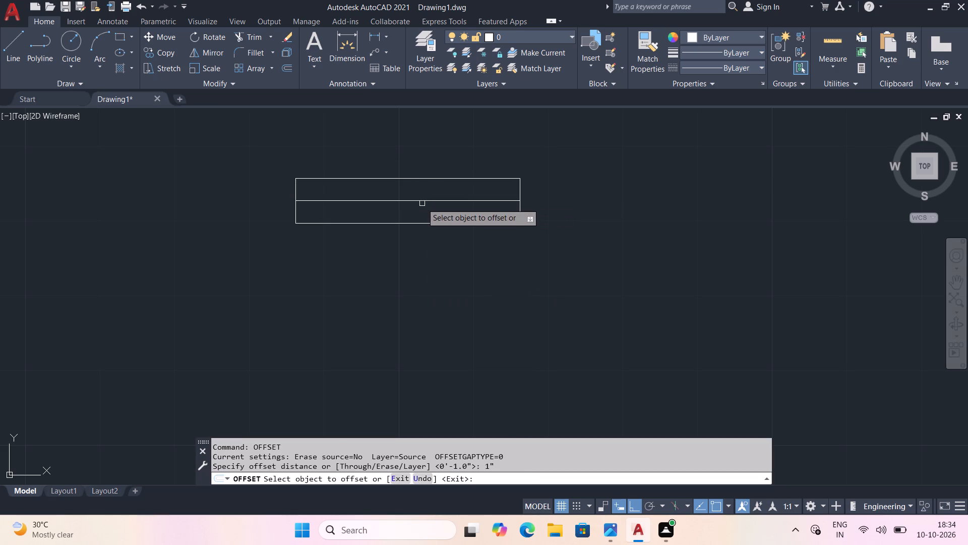
double_click(426, 200)
click(428, 200)
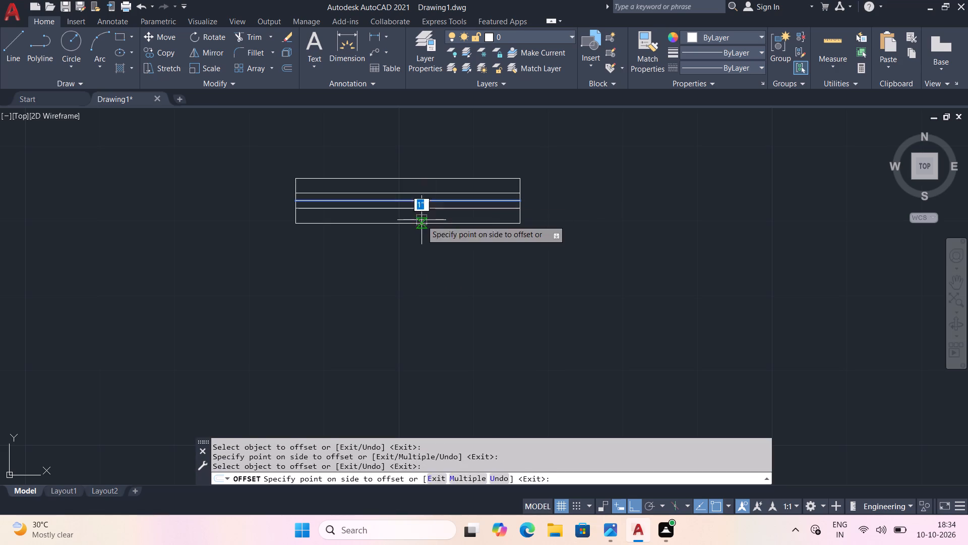
click(421, 220)
key(space)
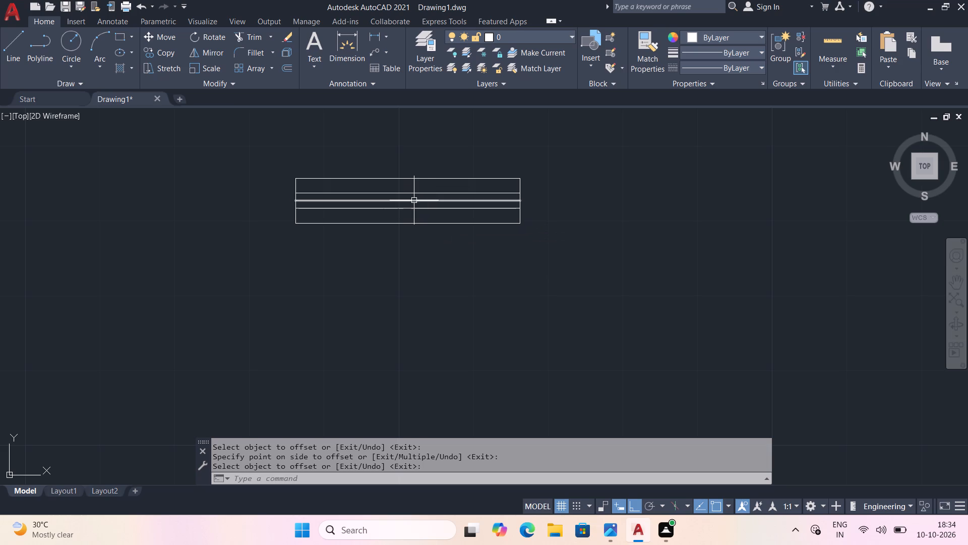
Delete the original centre lines of the 2'6" and 5' window symbols, keeping the offset lines.
click(414, 200)
scroll(277, 258, down, 3)
scroll(190, 275, up, 3)
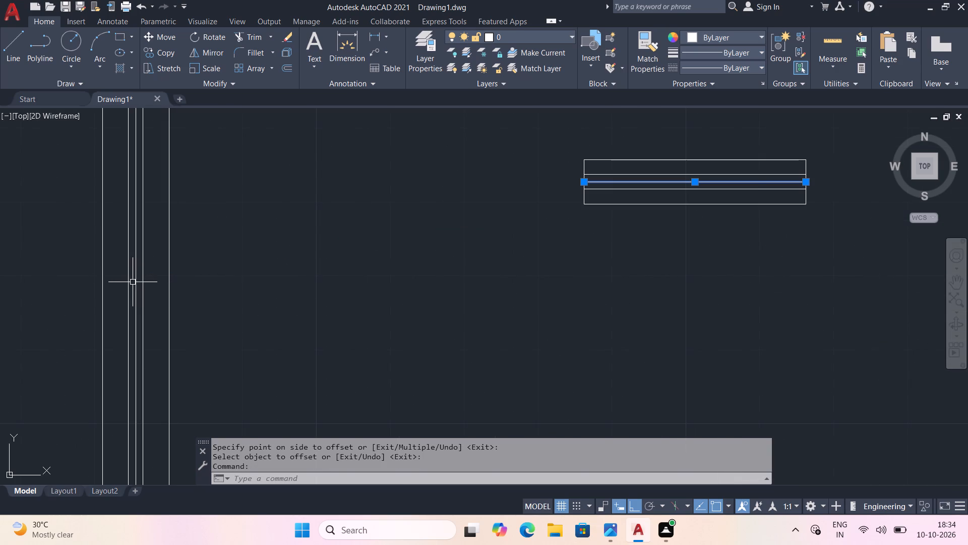
click(136, 282)
key(Delete)
scroll(144, 279, down, 1)
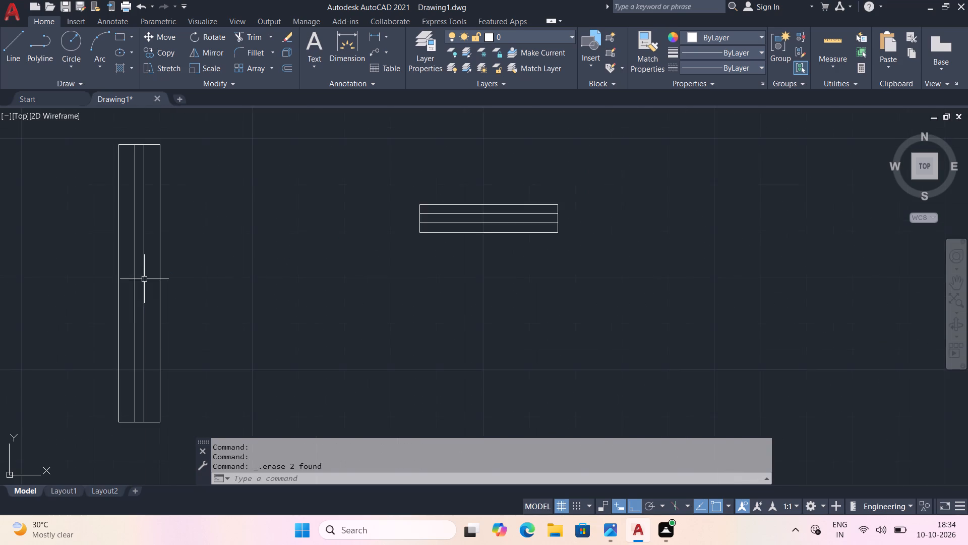
Join the lines of the 2'6" window symbol with the Join command.
scroll(198, 283, down, 2)
middle_drag(228, 314, 201, 225)
click(258, 154)
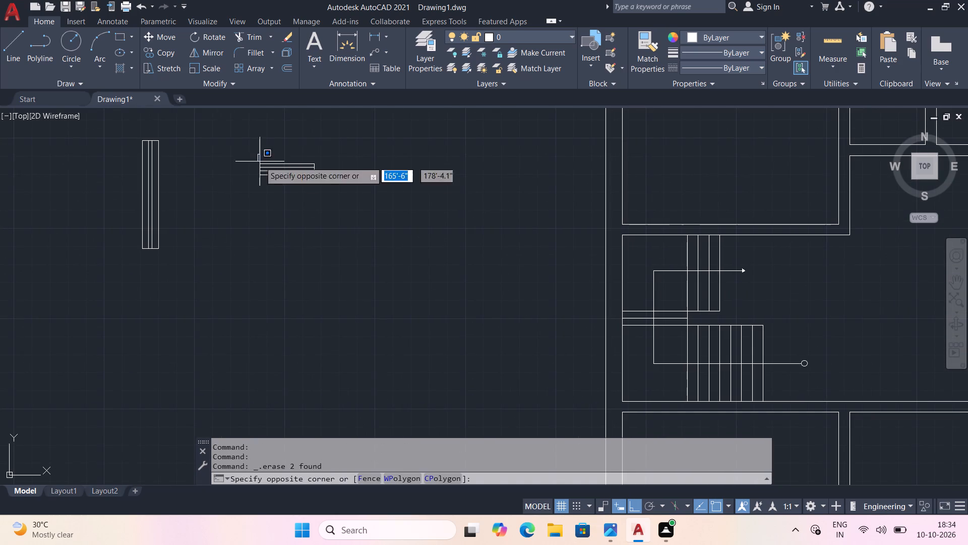
click(330, 191)
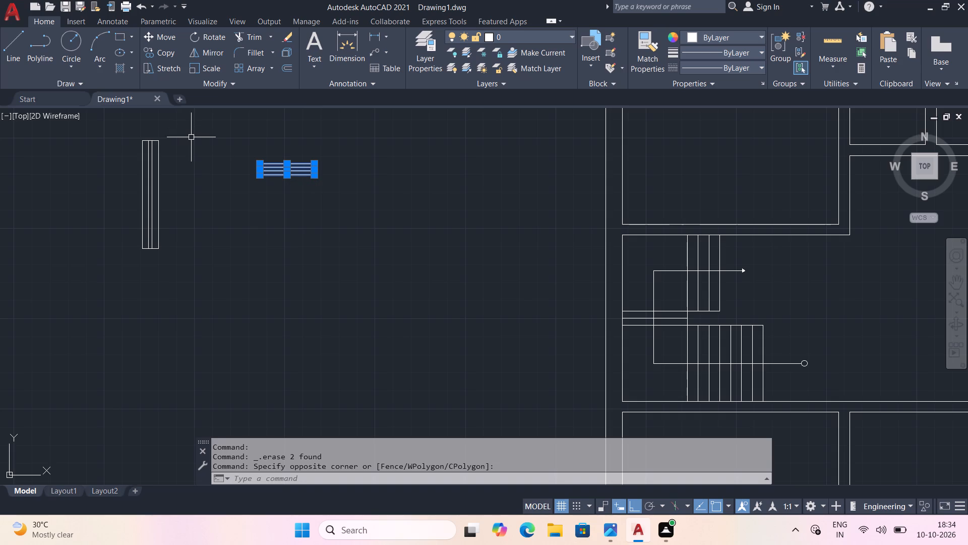
key(j)
key(o)
key(i)
text(n)
key(space)
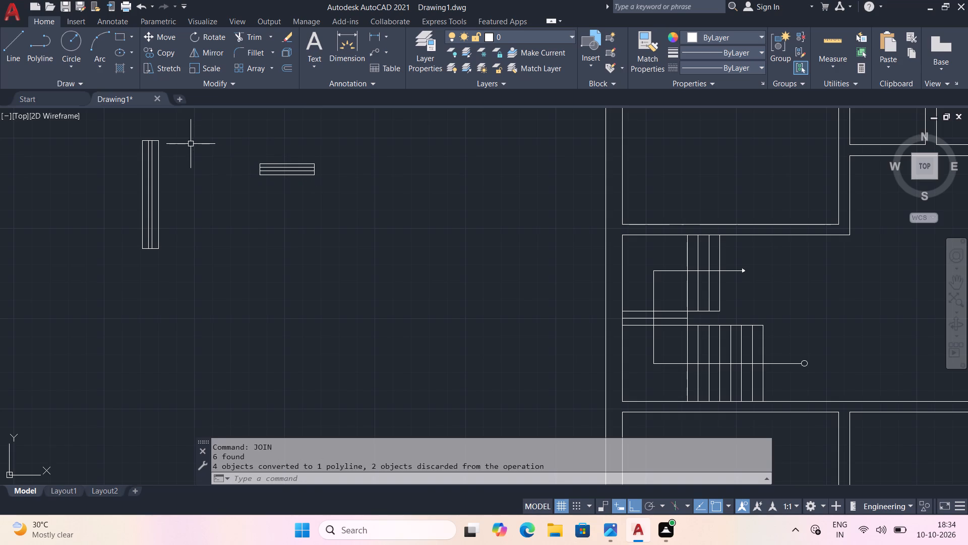
Join the lines of the 5' window symbol with the Join command.
click(129, 133)
click(178, 272)
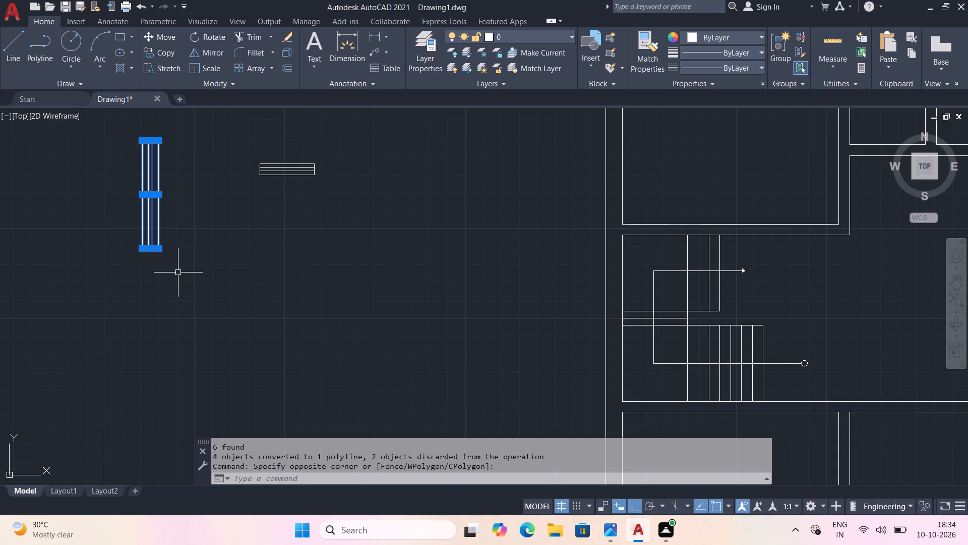
text(join)
key(space)
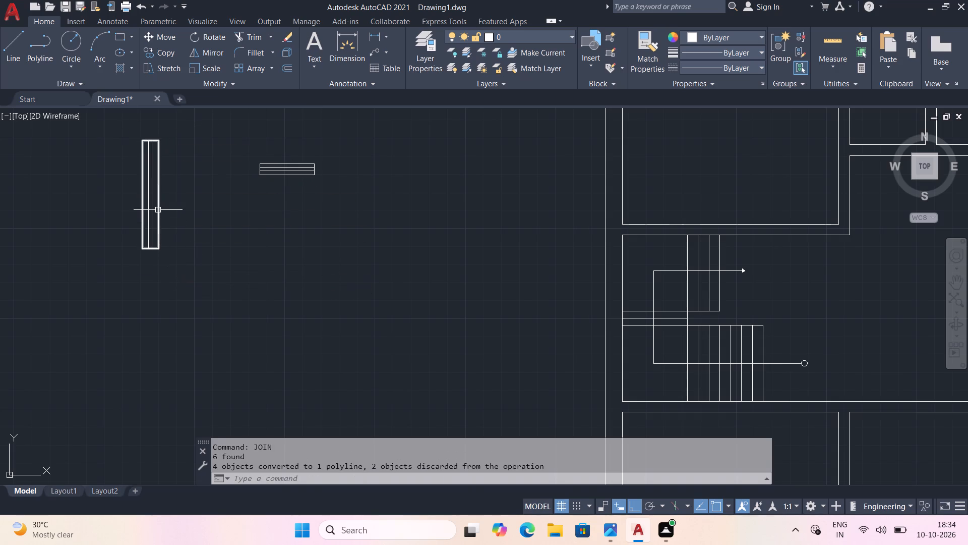
Copy the 5' window symbol, with Ortho off, from its long edge's midpoint into the west outer wall of the northwest room.
drag(183, 191, 164, 189)
click(130, 189)
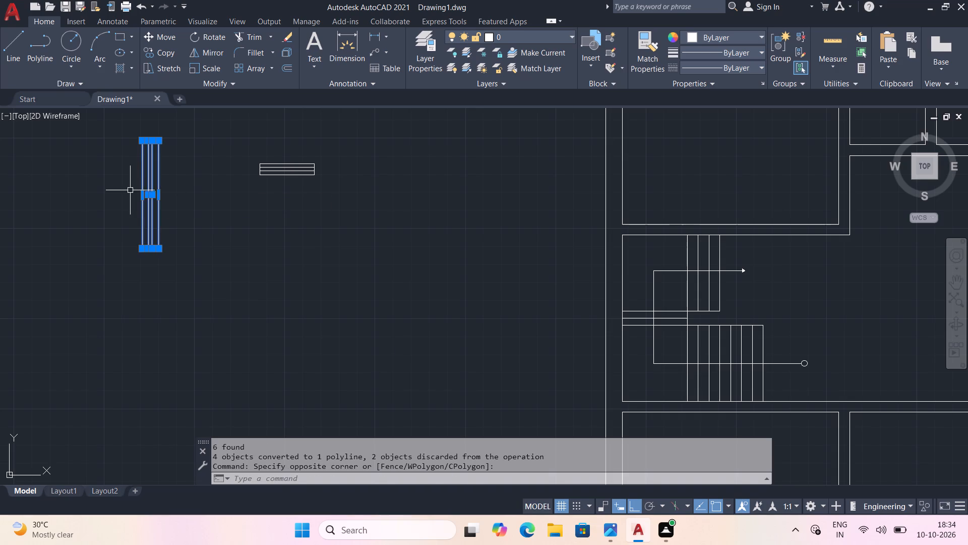
click(168, 55)
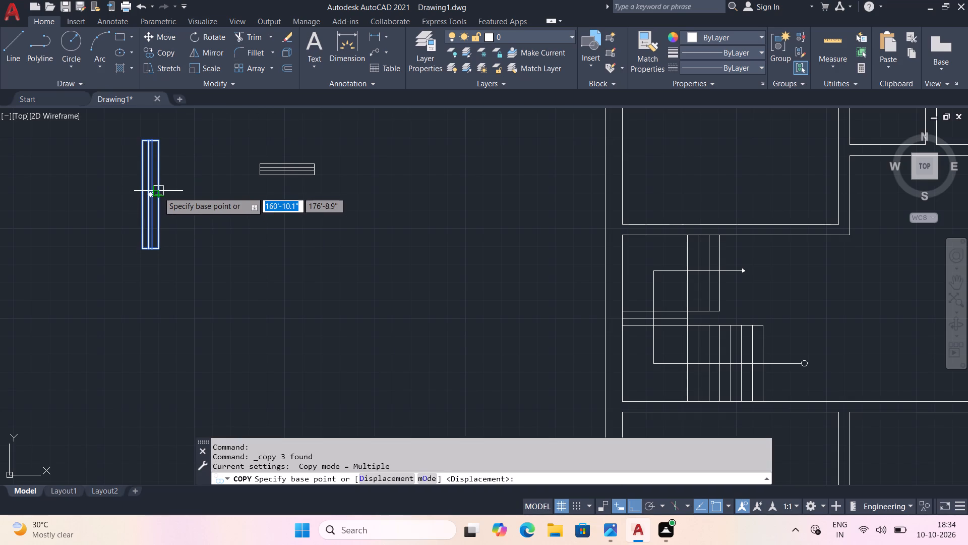
click(158, 192)
key(F8)
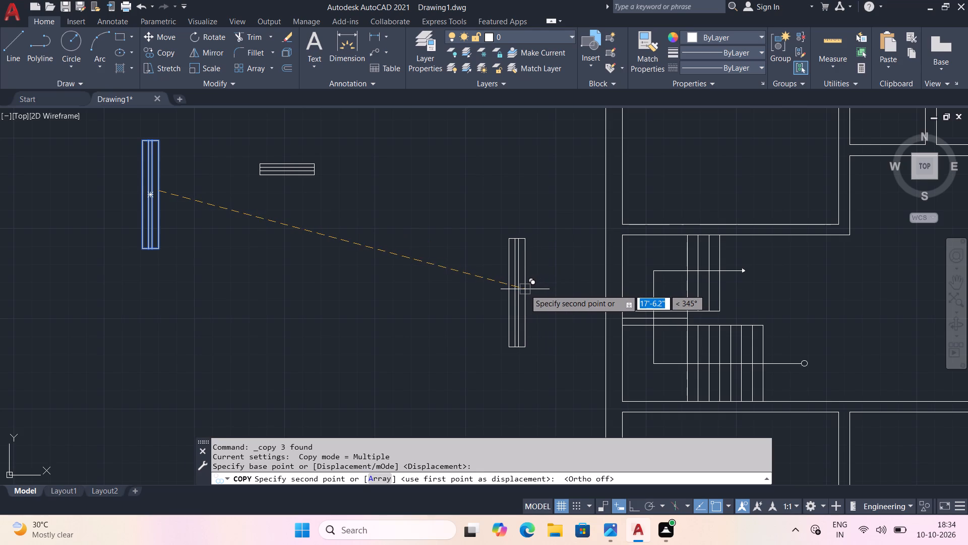
middle_drag(573, 223, 485, 409)
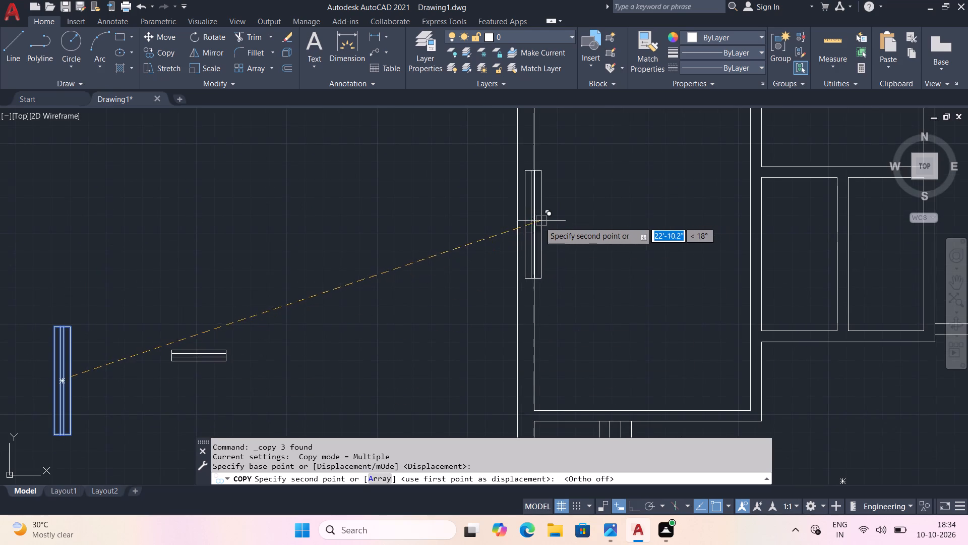
click(533, 233)
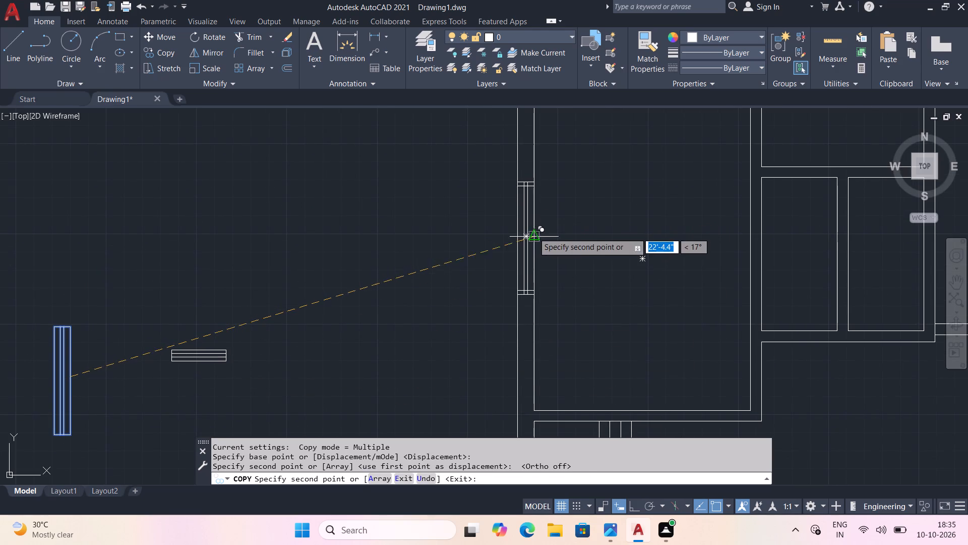
Place another copy of the 5' window symbol in the east outer wall of the northeast room.
middle_drag(633, 305, 478, 335)
scroll(478, 335, down, 1)
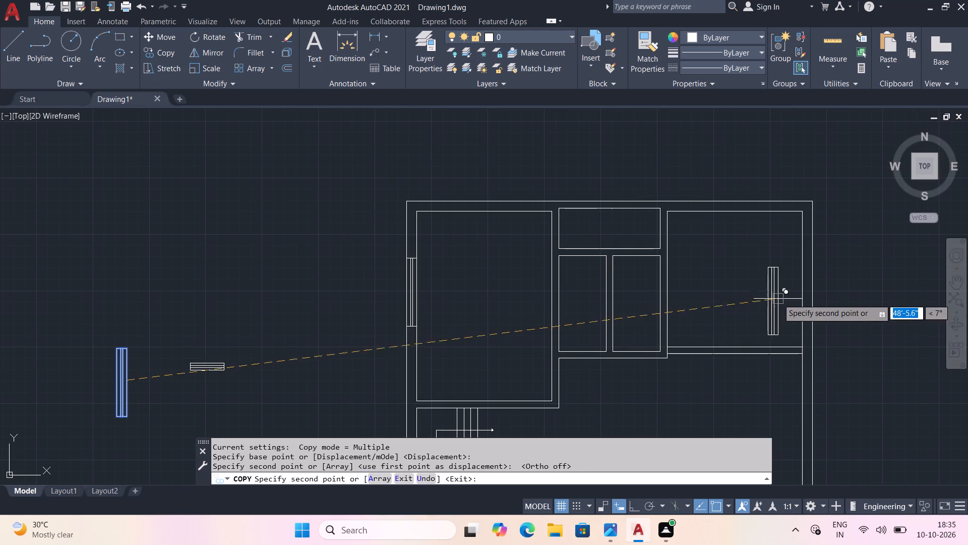
scroll(809, 293, up, 1)
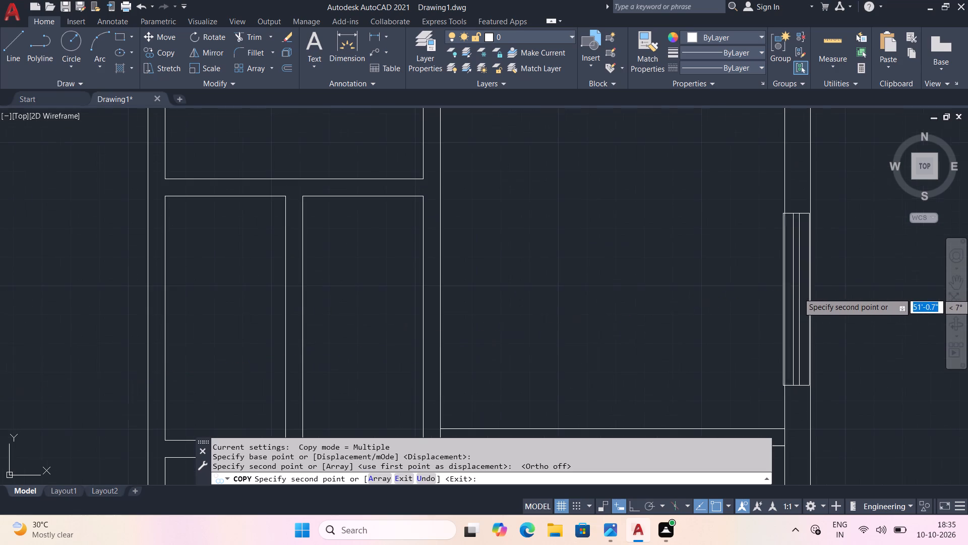
scroll(809, 293, up, 1)
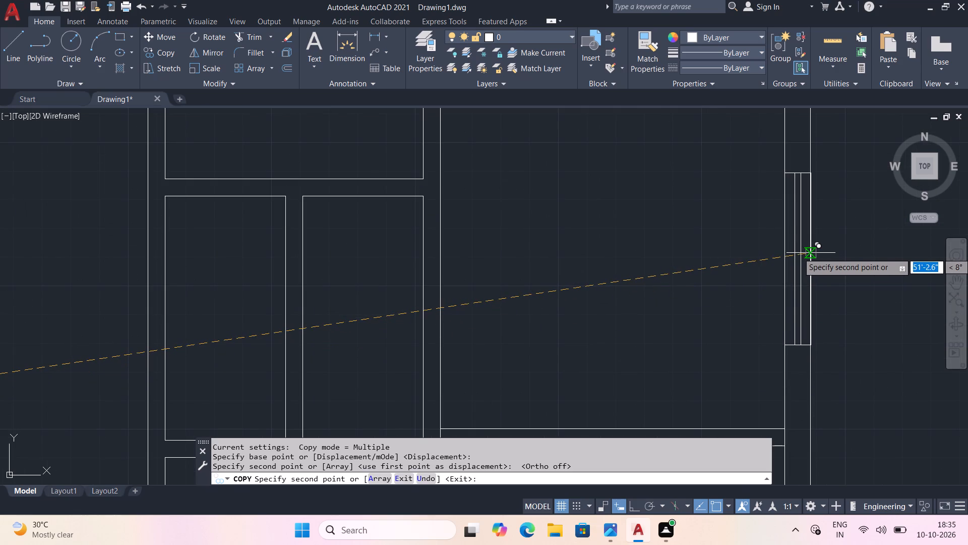
click(811, 253)
Place a third copy of the 5' window symbol in the west outer wall beside the staircase and finish copying.
scroll(702, 332, down, 1)
middle_drag(637, 293, 639, 284)
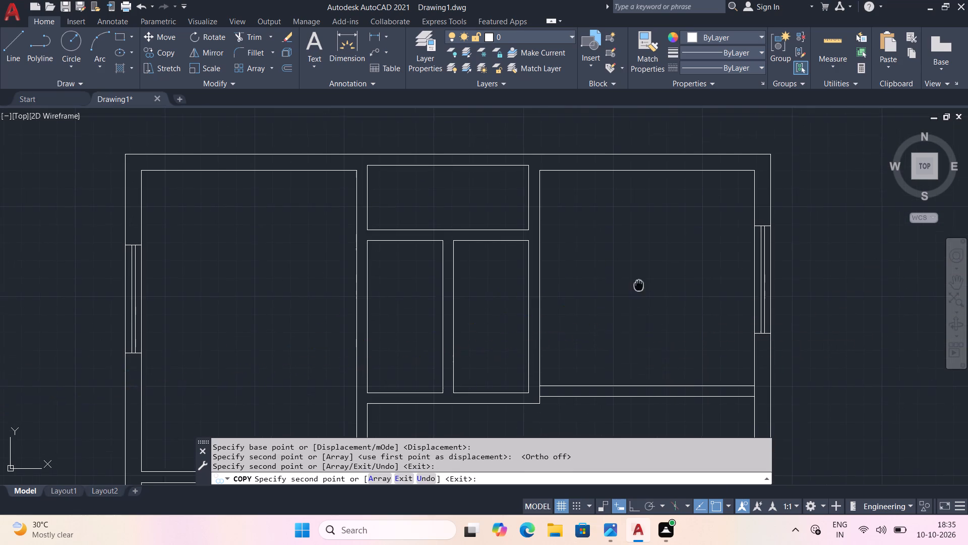
middle_drag(639, 284, 683, 253)
middle_drag(667, 354, 706, 245)
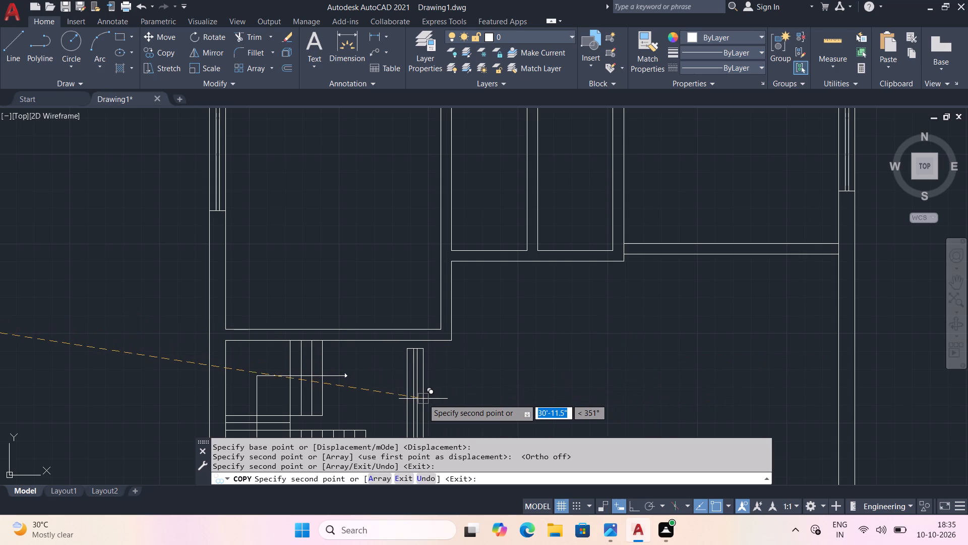
middle_drag(472, 377, 492, 317)
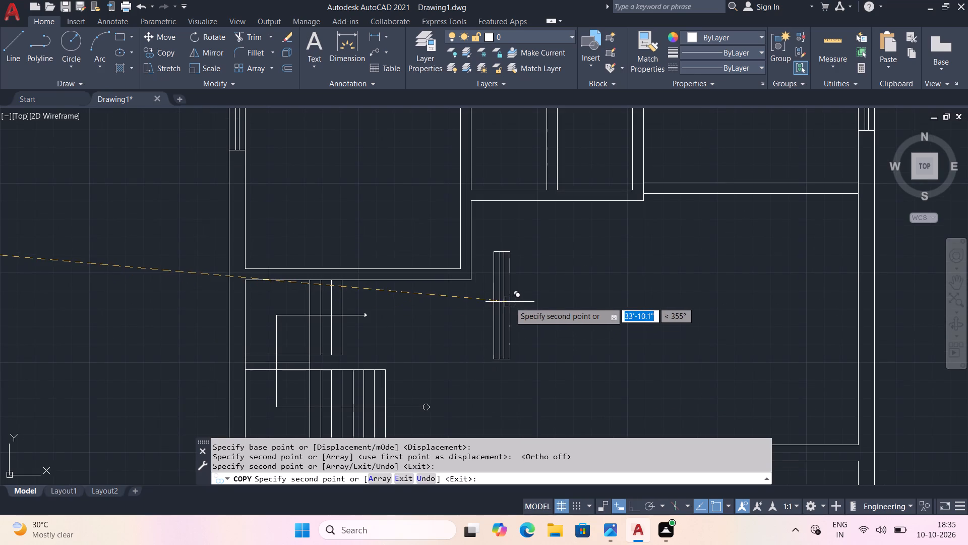
middle_drag(512, 337, 528, 179)
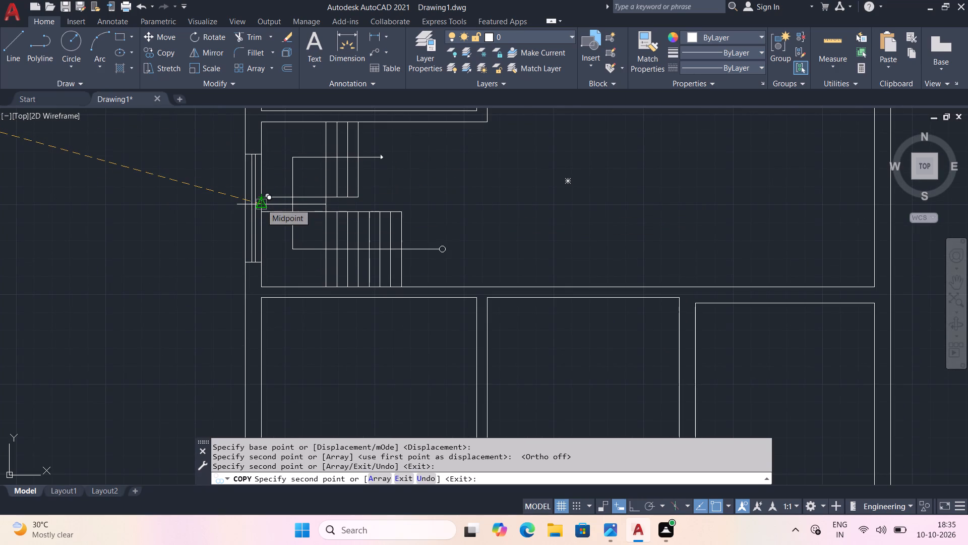
scroll(142, 316, down, 1)
scroll(191, 247, up, 1)
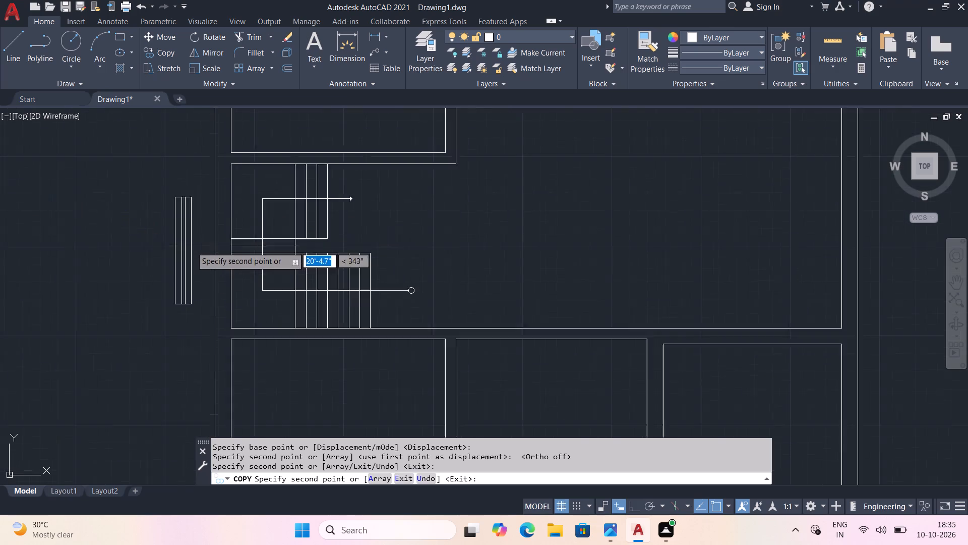
scroll(191, 247, up, 1)
click(257, 247)
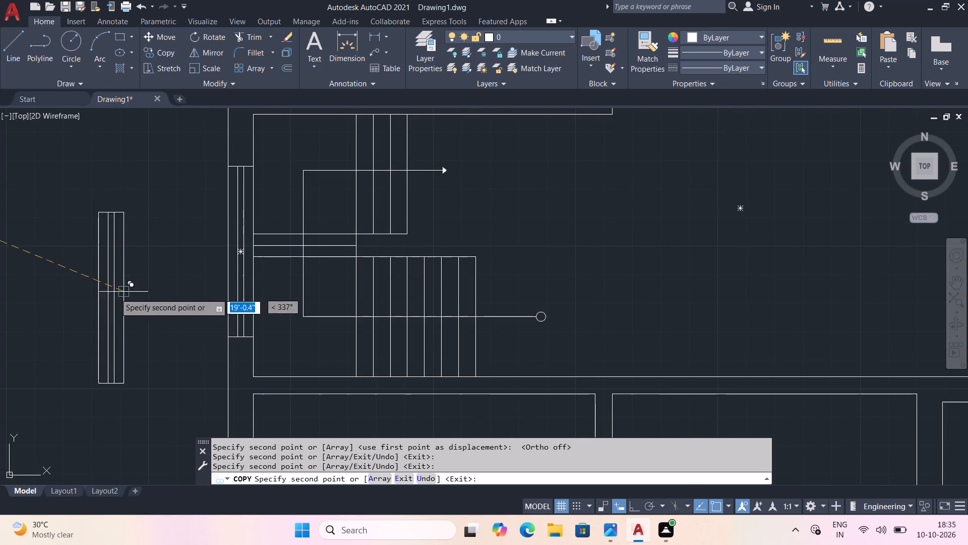
scroll(102, 302, down, 1)
middle_drag(123, 329, 182, 163)
scroll(225, 285, down, 2)
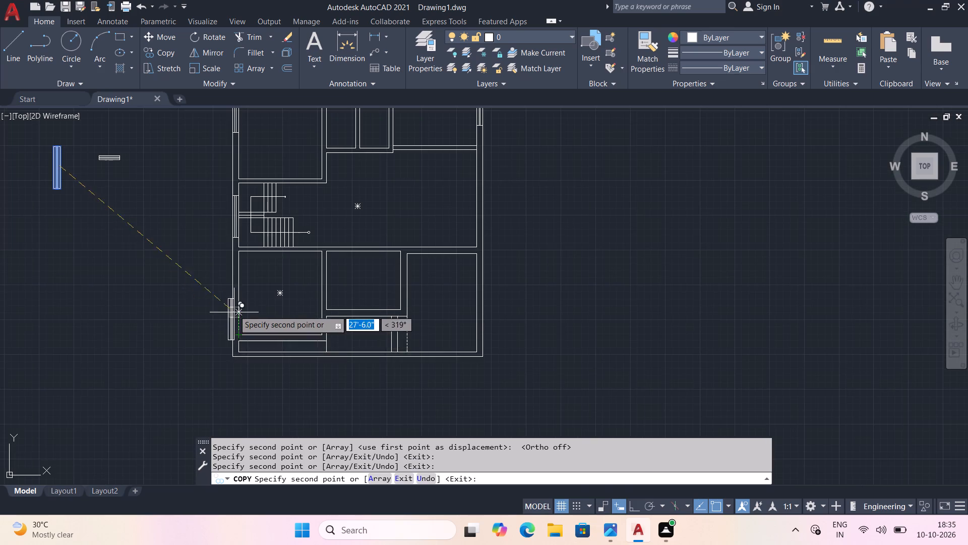
scroll(234, 307, up, 2)
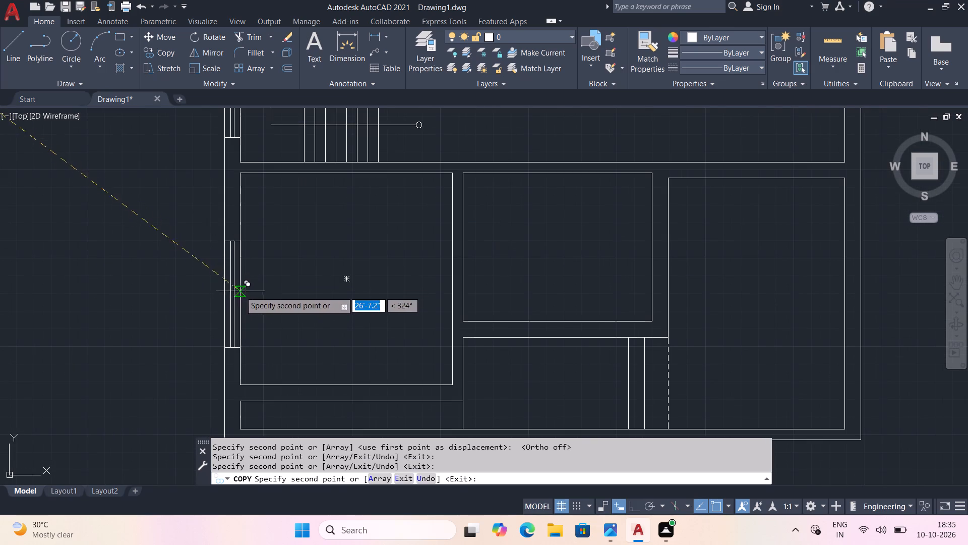
key(space)
Select the original vertical 5' window symbol outside the plan and turn Ortho mode on.
scroll(146, 309, down, 3)
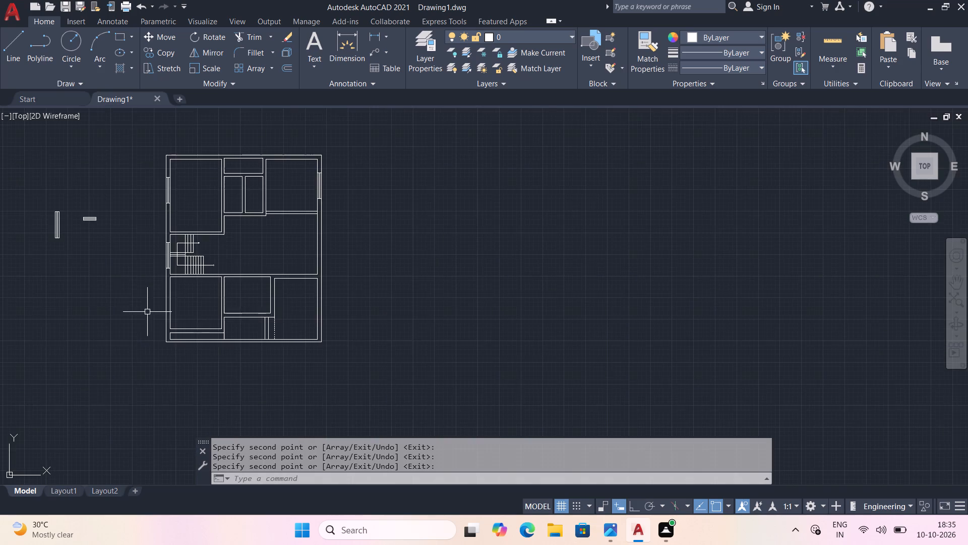
middle_drag(109, 297, 235, 322)
click(163, 223)
scroll(185, 290, up, 2)
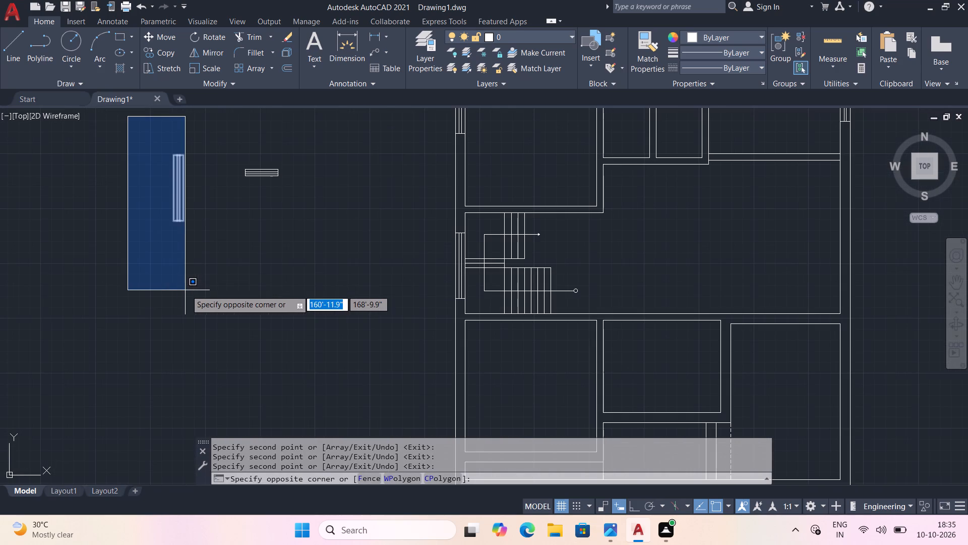
click(195, 288)
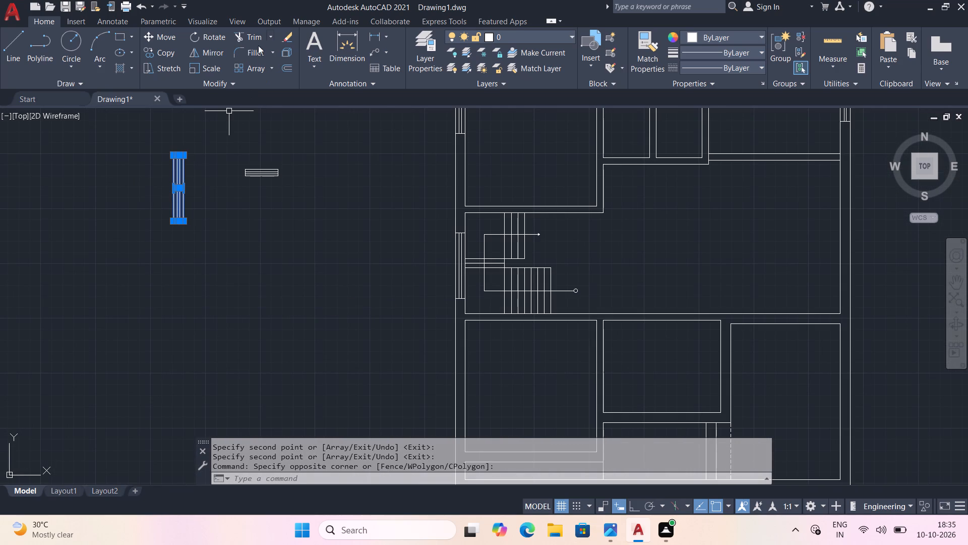
key(F8)
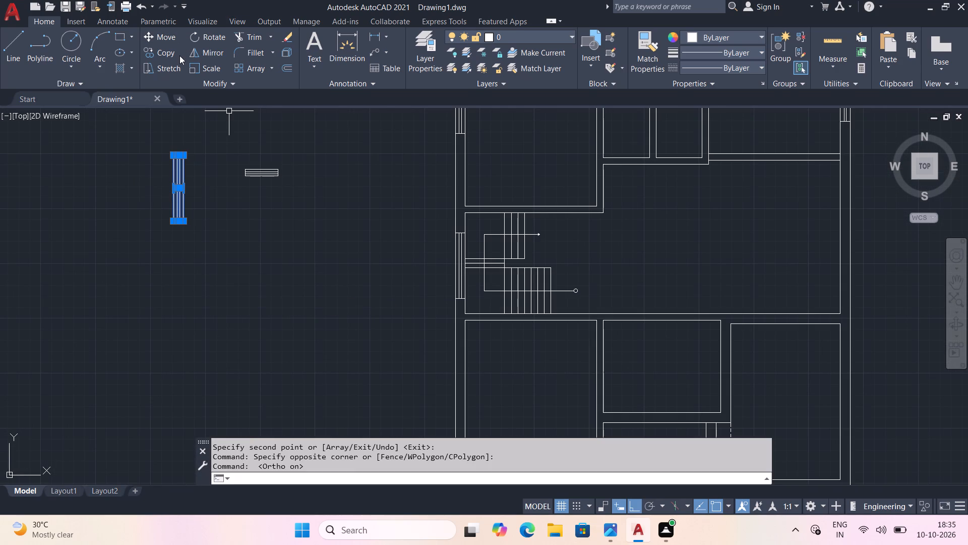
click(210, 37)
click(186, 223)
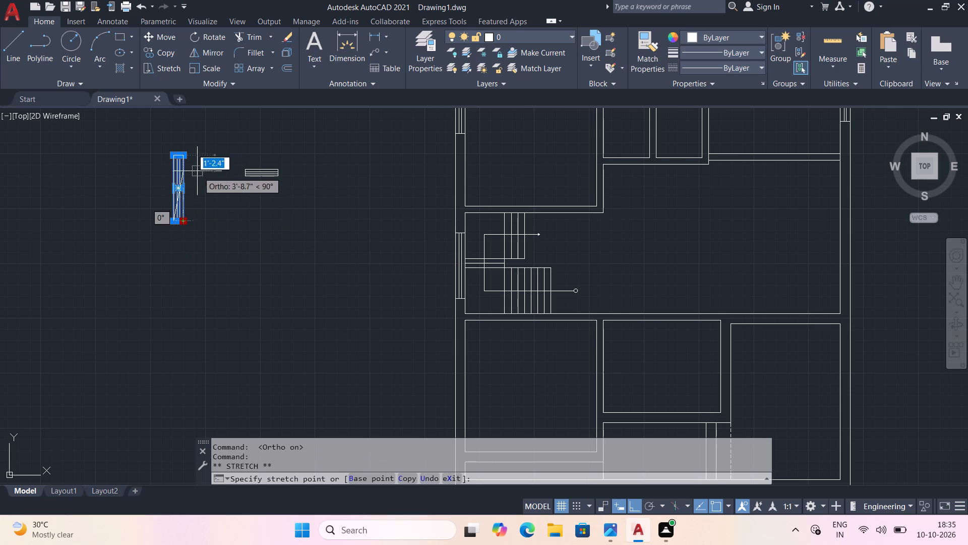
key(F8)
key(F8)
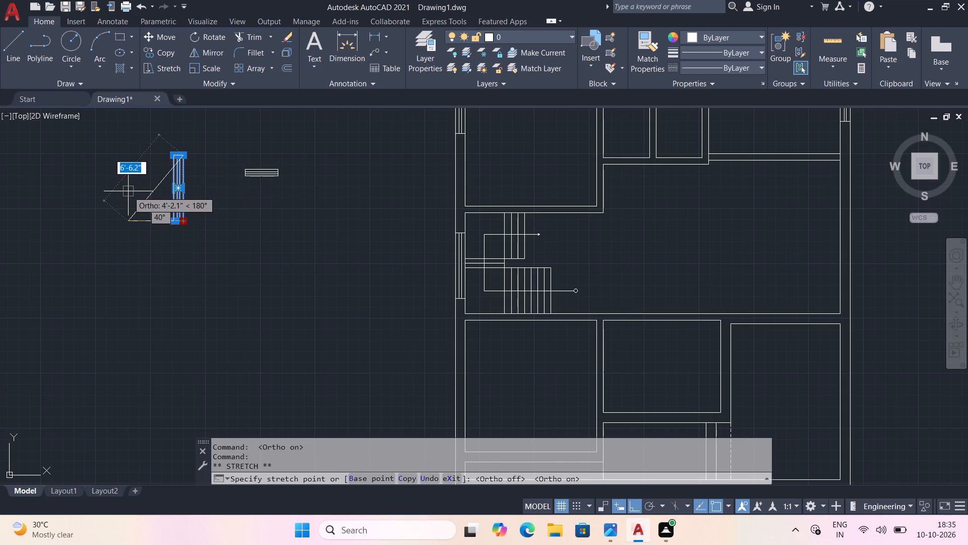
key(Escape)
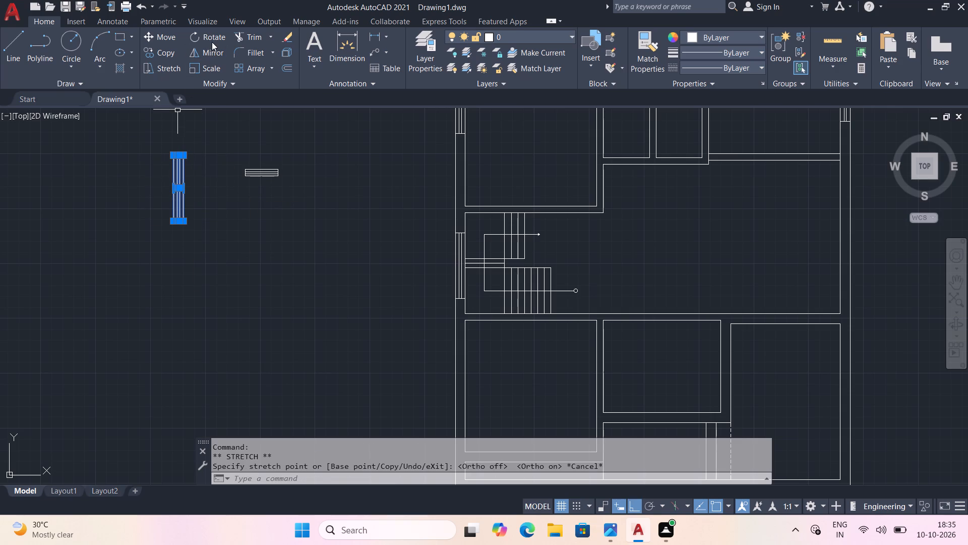
Rotate the selected 5' window symbol a quarter turn clockwise about its lower-left corner so it lies horizontally.
click(212, 38)
scroll(157, 211, up, 2)
click(193, 239)
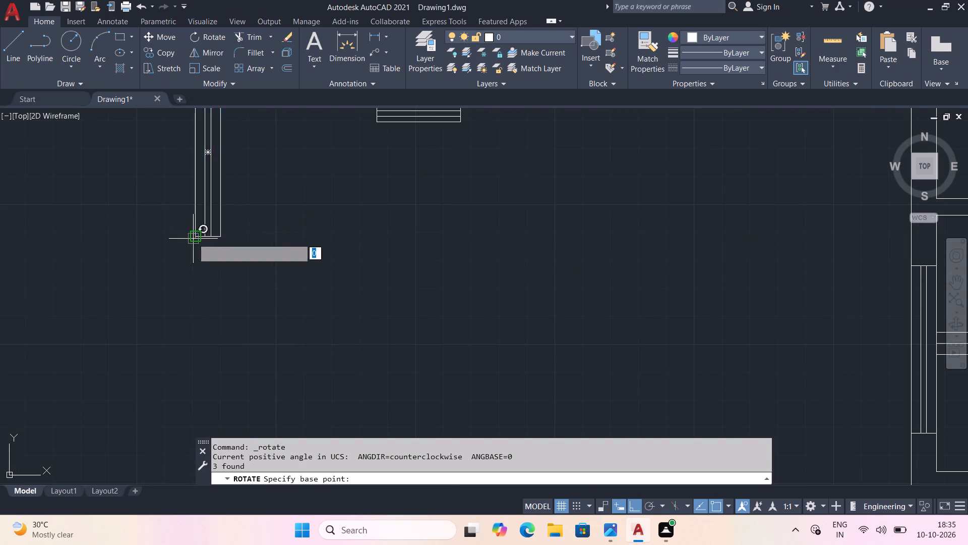
click(230, 294)
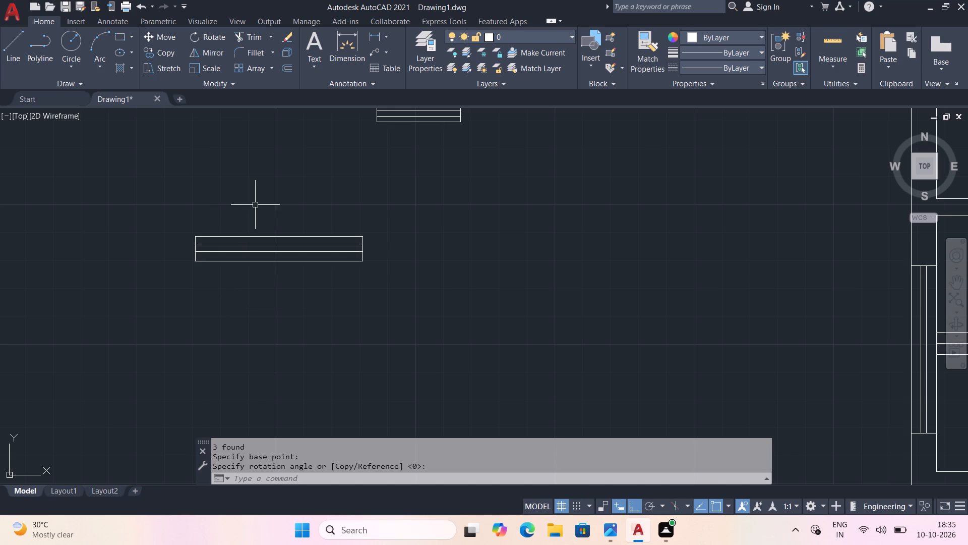
Copy the horizontal 5' window symbol by its bottom edge into the south wall of the southwest room, with Ortho off.
click(255, 205)
click(263, 296)
drag(281, 291, 281, 252)
click(281, 216)
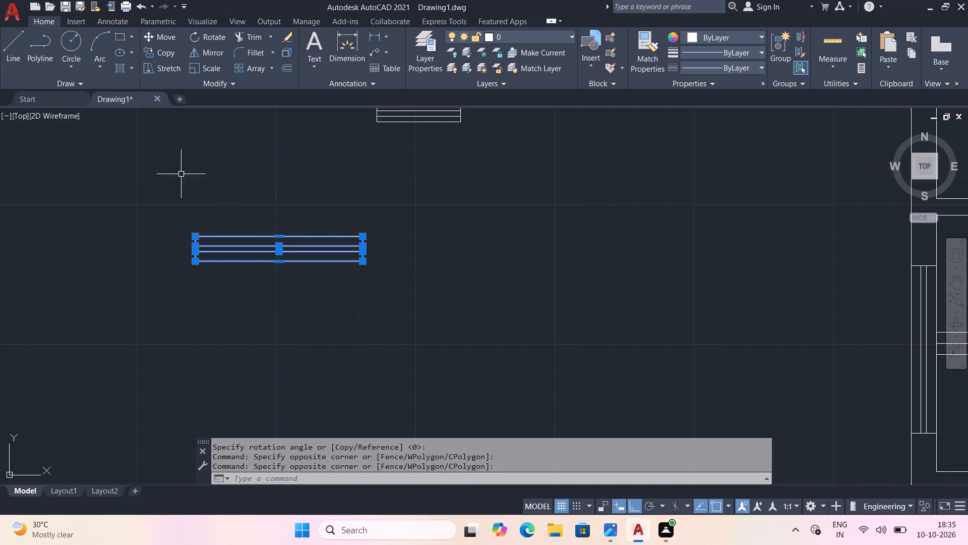
click(164, 57)
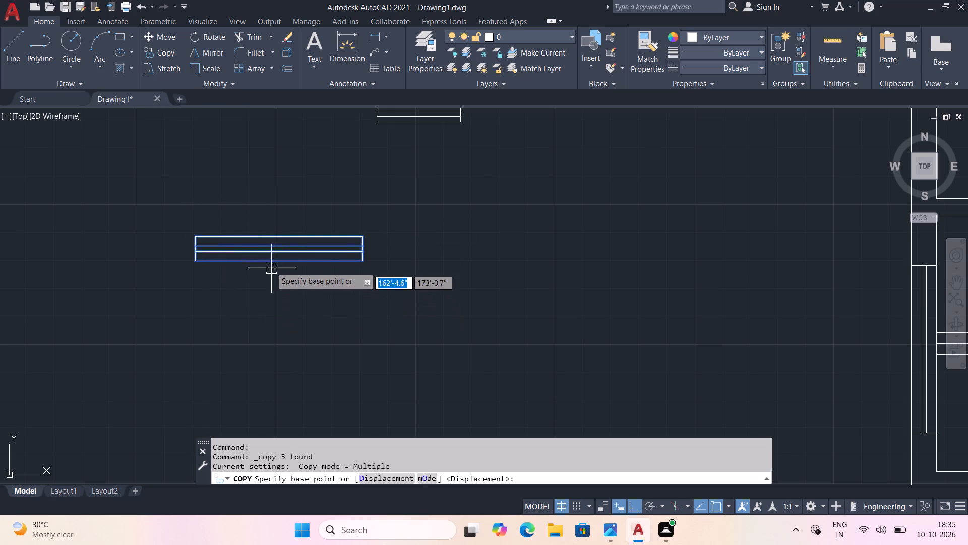
click(271, 260)
key(F8)
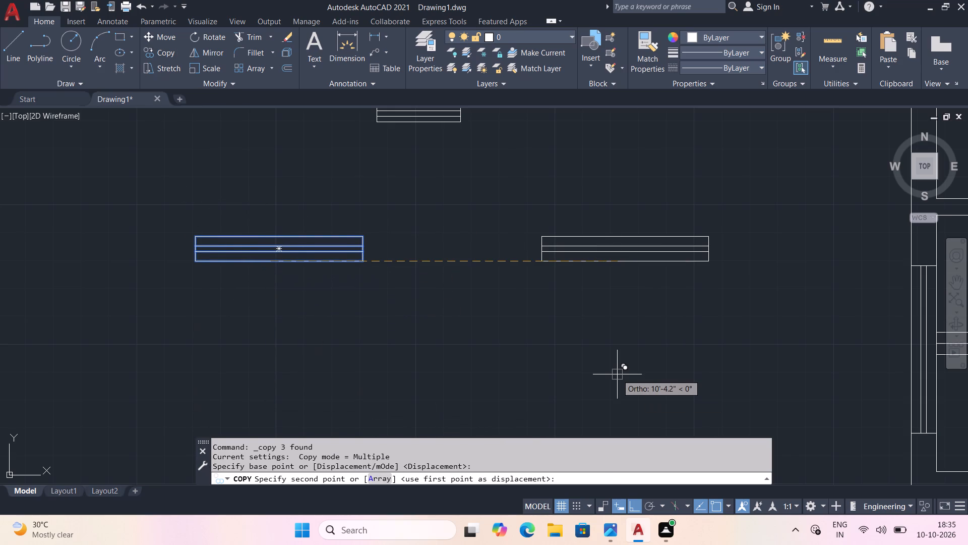
scroll(628, 379, down, 2)
middle_drag(697, 384, 404, 240)
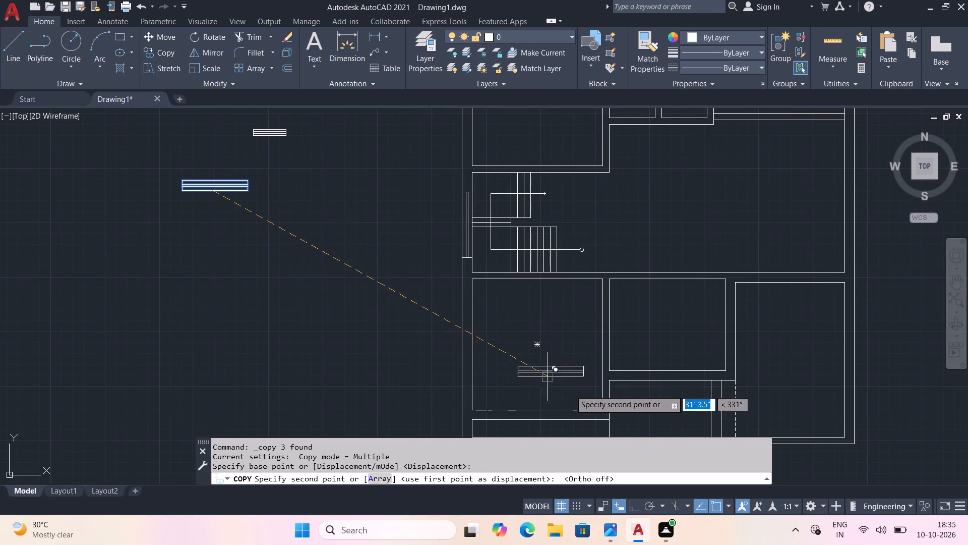
scroll(574, 391, up, 2)
middle_drag(534, 396, 501, 244)
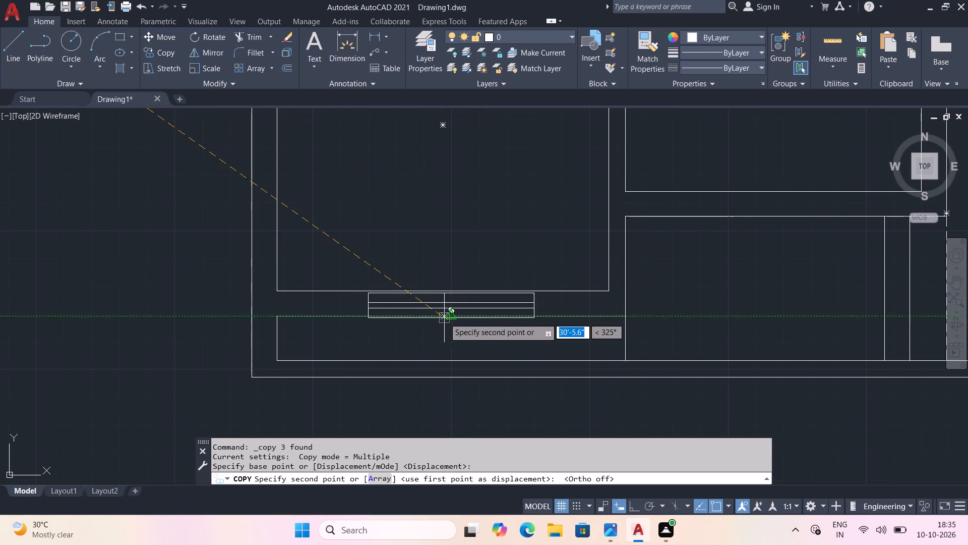
click(451, 317)
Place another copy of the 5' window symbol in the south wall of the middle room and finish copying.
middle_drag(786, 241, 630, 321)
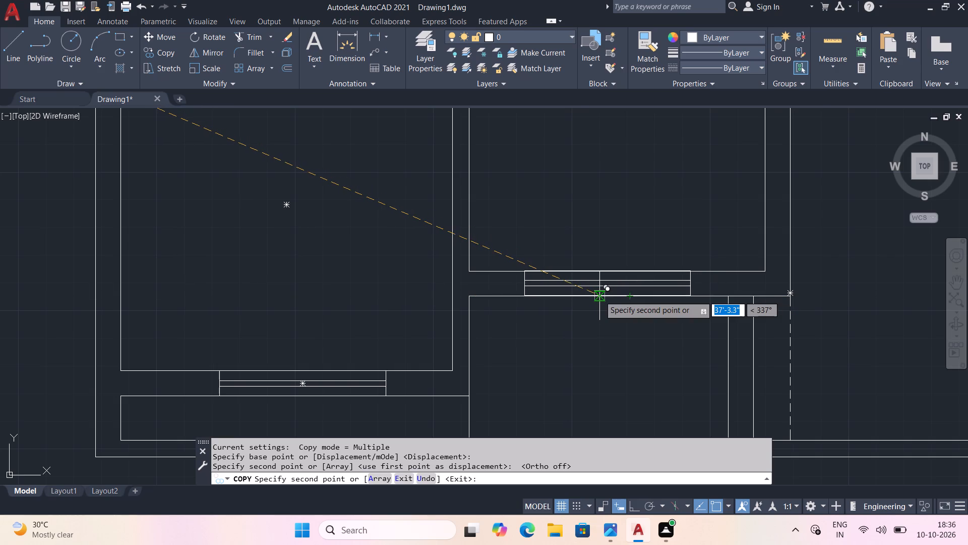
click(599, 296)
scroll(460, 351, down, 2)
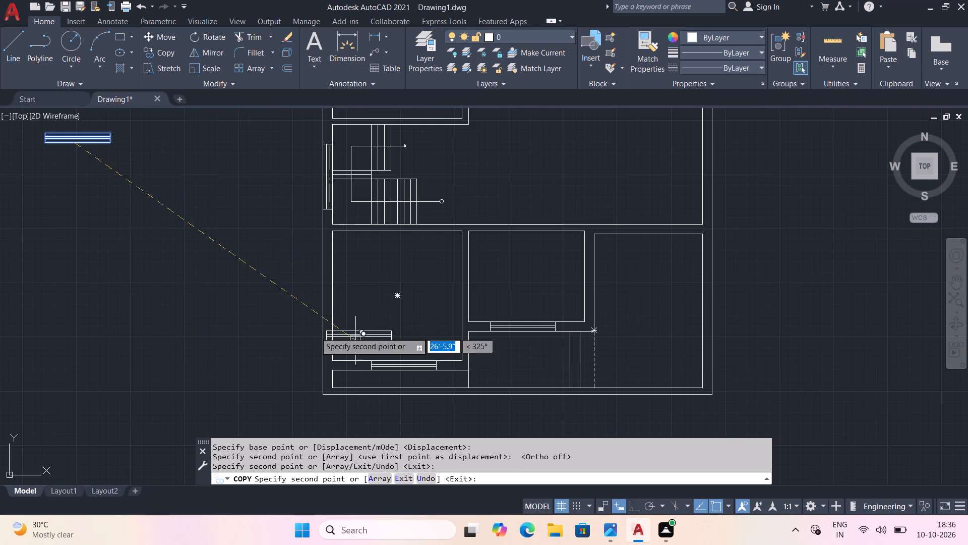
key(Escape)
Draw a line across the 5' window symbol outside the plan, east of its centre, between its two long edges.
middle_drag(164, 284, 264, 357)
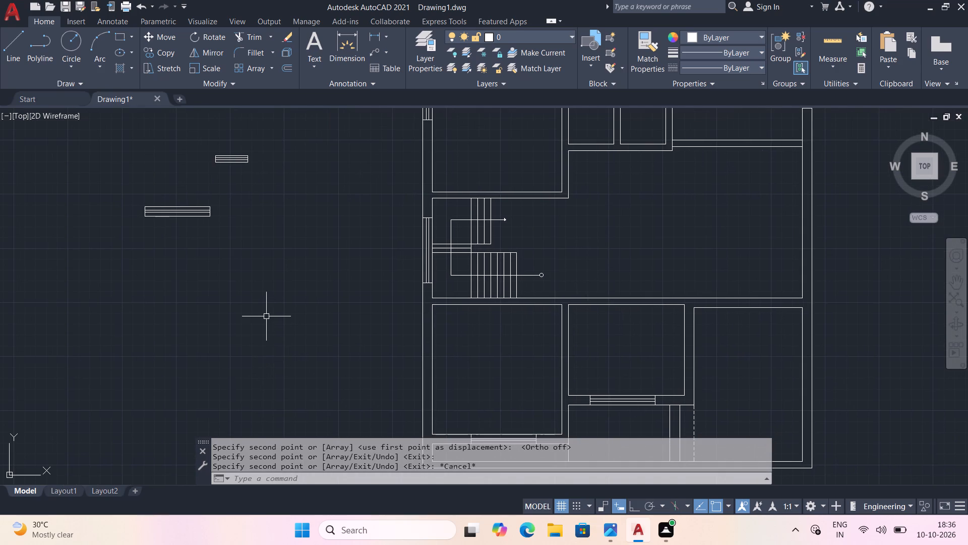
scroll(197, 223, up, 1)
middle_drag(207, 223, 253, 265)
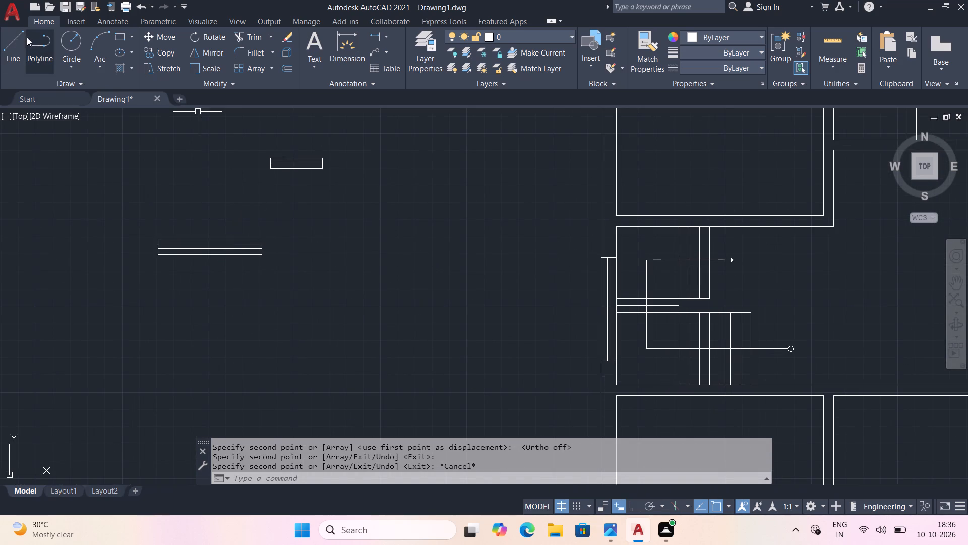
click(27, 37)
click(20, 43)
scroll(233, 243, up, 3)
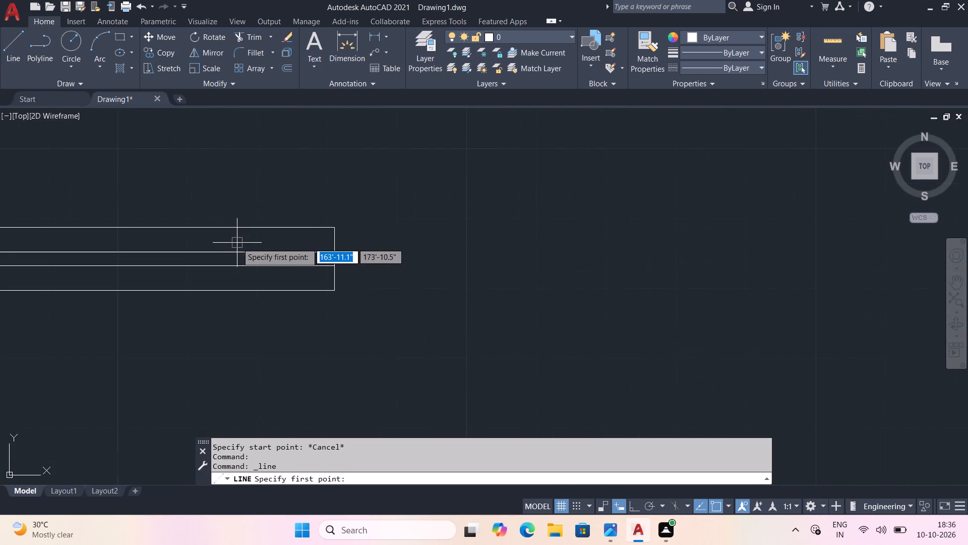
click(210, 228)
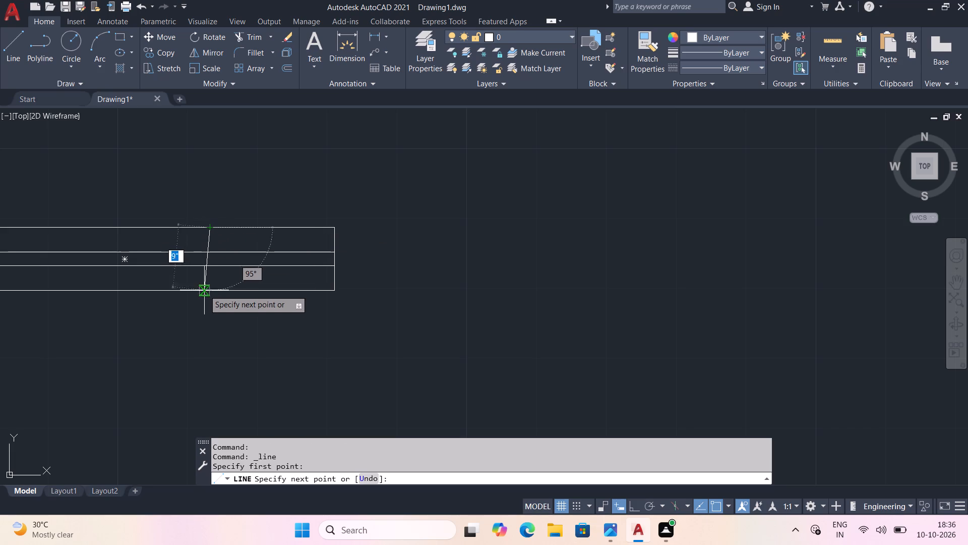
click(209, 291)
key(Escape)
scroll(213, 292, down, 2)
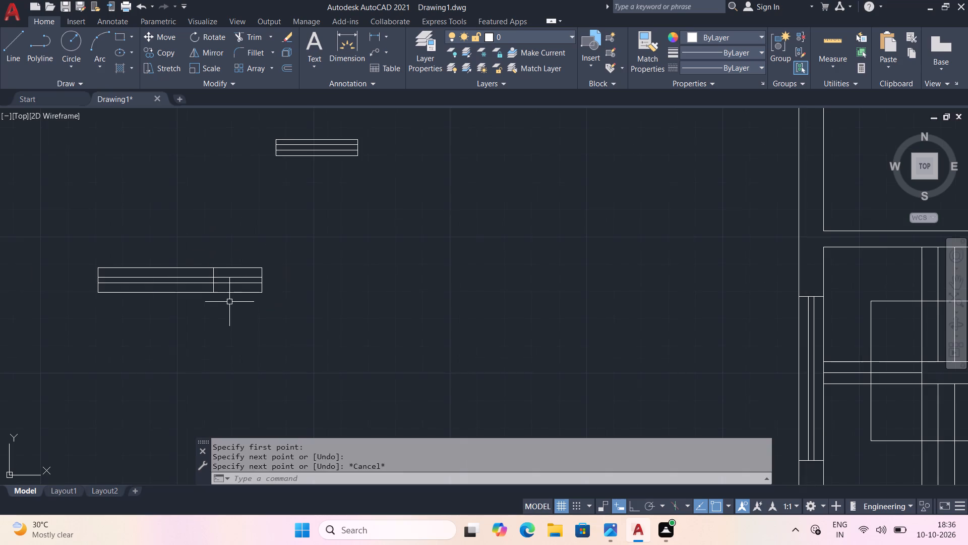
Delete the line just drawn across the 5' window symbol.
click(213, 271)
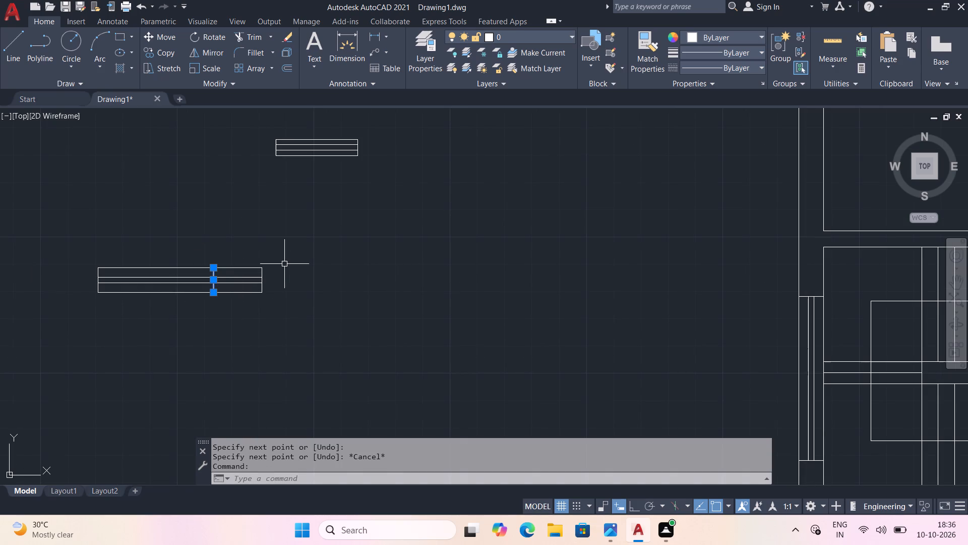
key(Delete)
Draw a vertical dividing line across the 5' window symbol outside the plan, slightly east of its midpoint.
click(16, 41)
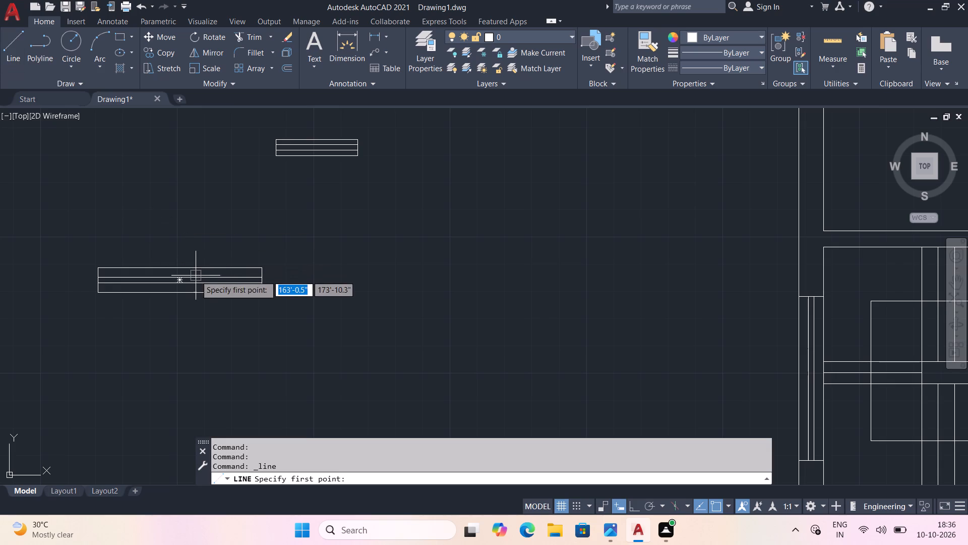
click(199, 270)
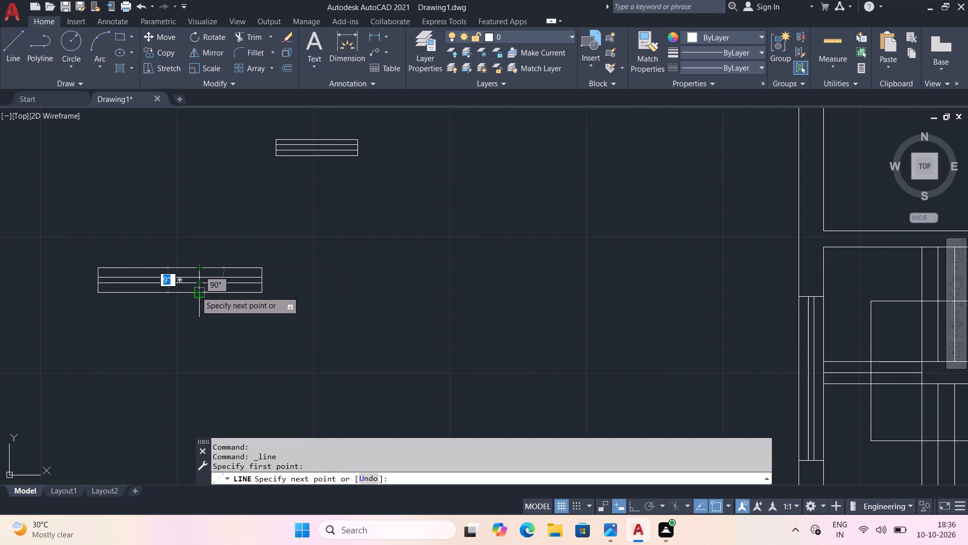
click(196, 291)
key(Delete)
key(Delete)
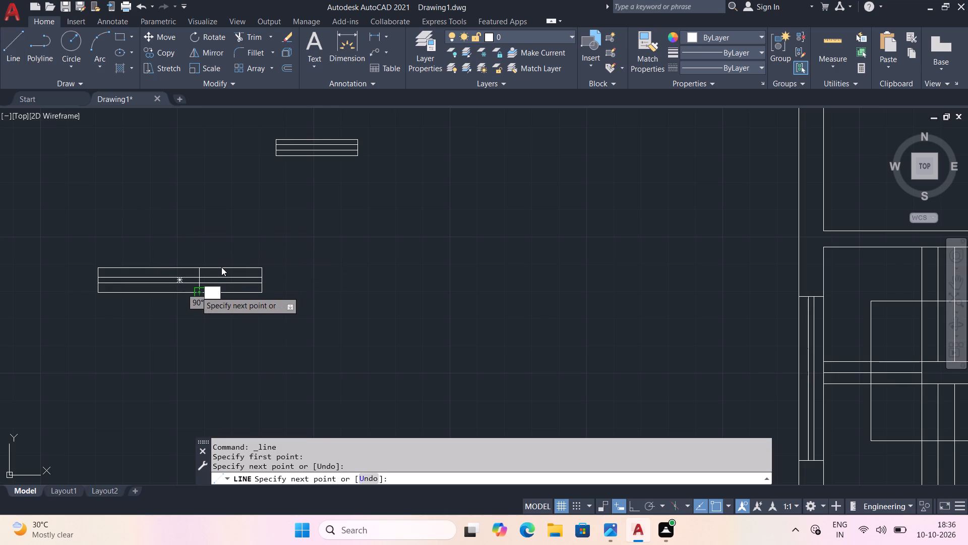
click(220, 270)
key(Escape)
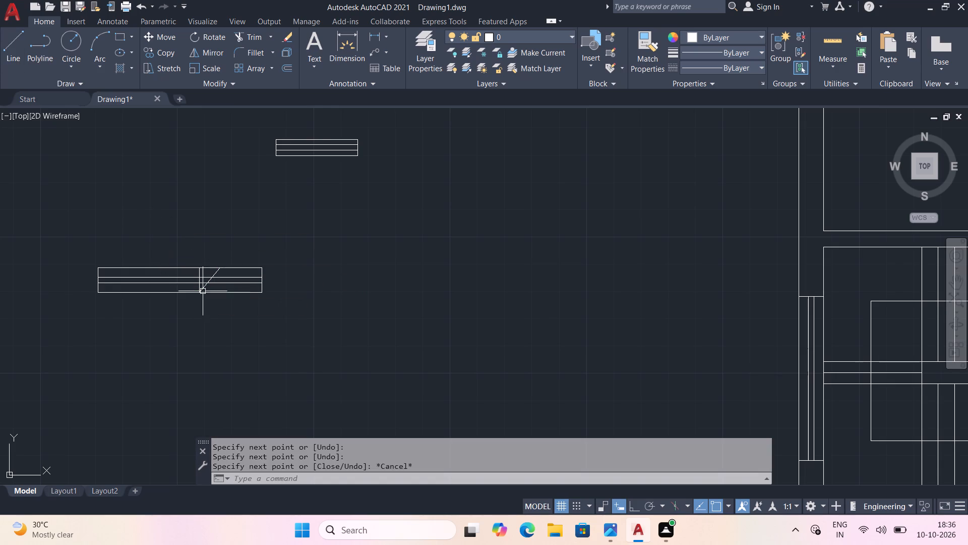
Trim away everything east of the dividing line on the window symbol, including the slanted segment and leftover end edge.
scroll(202, 230, up, 1)
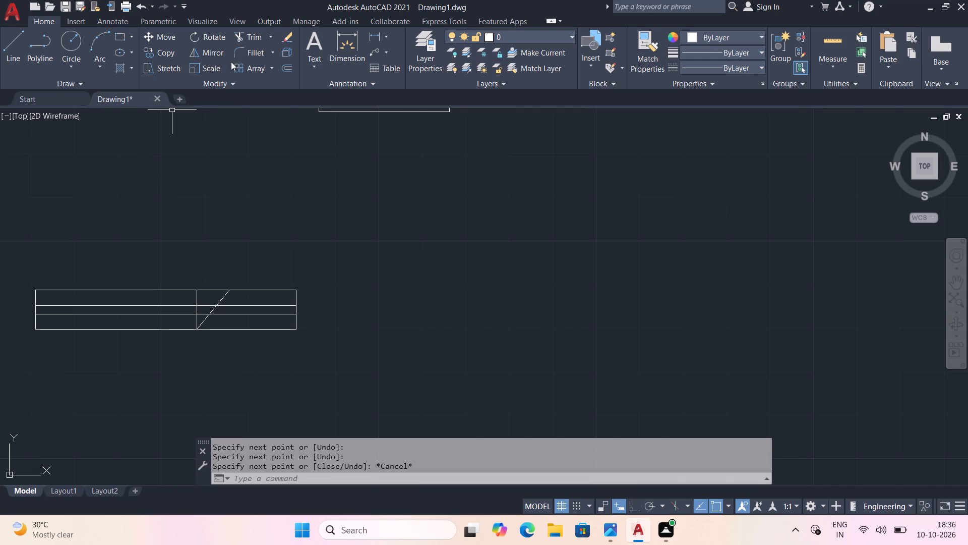
click(259, 36)
drag(248, 254, 247, 364)
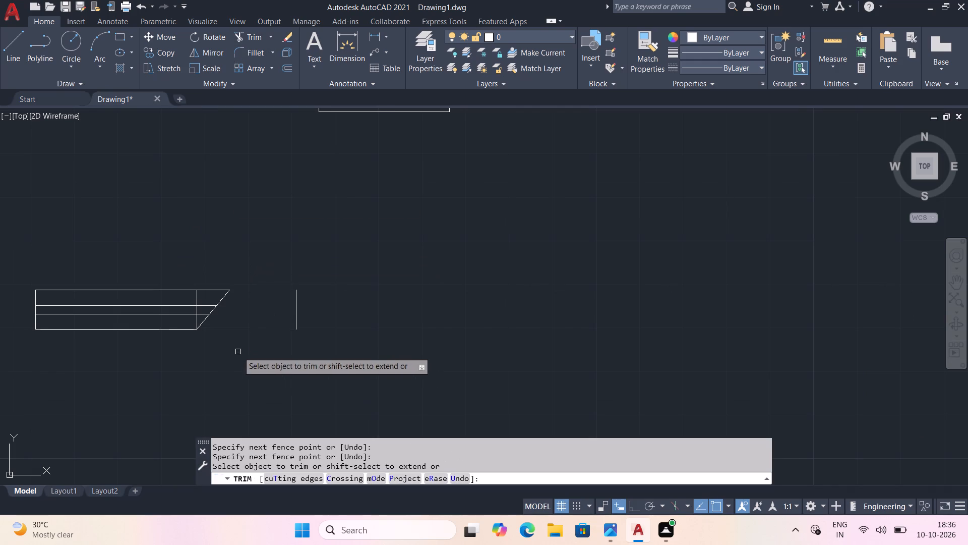
click(212, 310)
click(212, 305)
drag(218, 285, 219, 295)
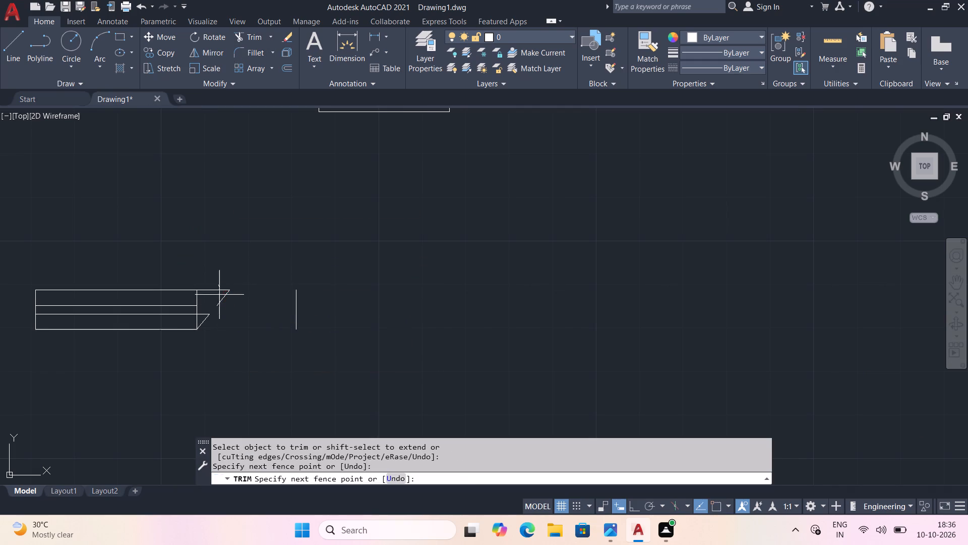
drag(219, 295, 220, 309)
drag(207, 306, 207, 339)
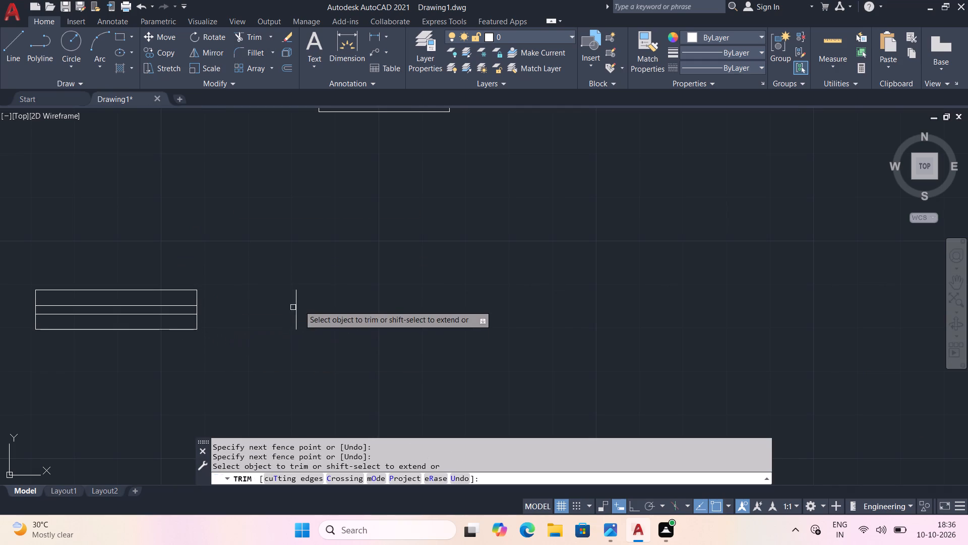
click(286, 298)
click(317, 303)
scroll(362, 375, down, 1)
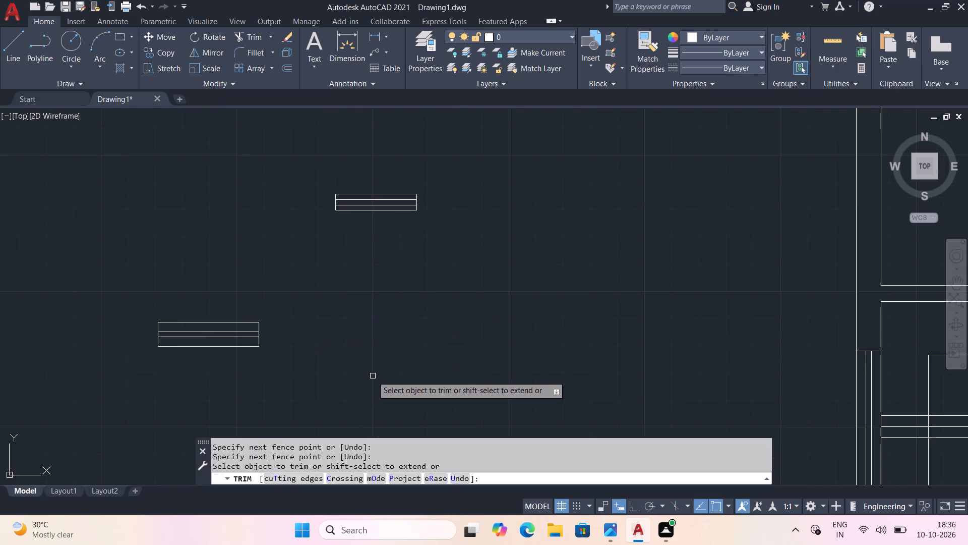
middle_drag(389, 370, 283, 277)
scroll(383, 366, down, 1)
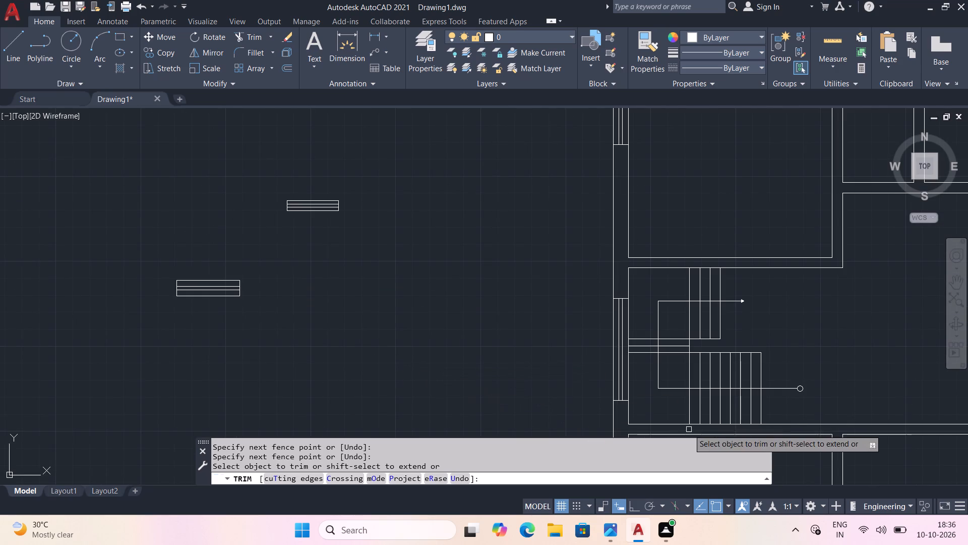
middle_drag(863, 406, 572, 252)
scroll(617, 404, up, 1)
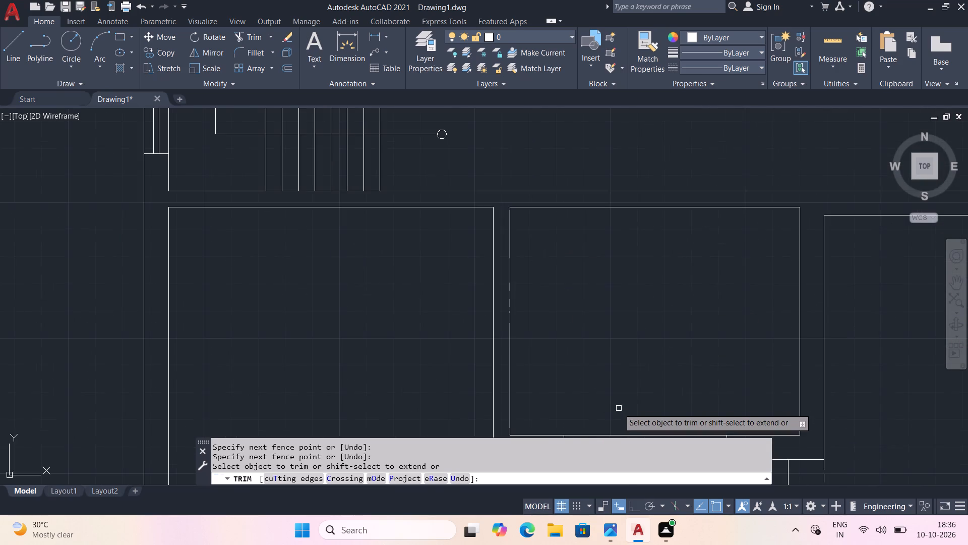
scroll(607, 410, down, 2)
key(grave)
key(Escape)
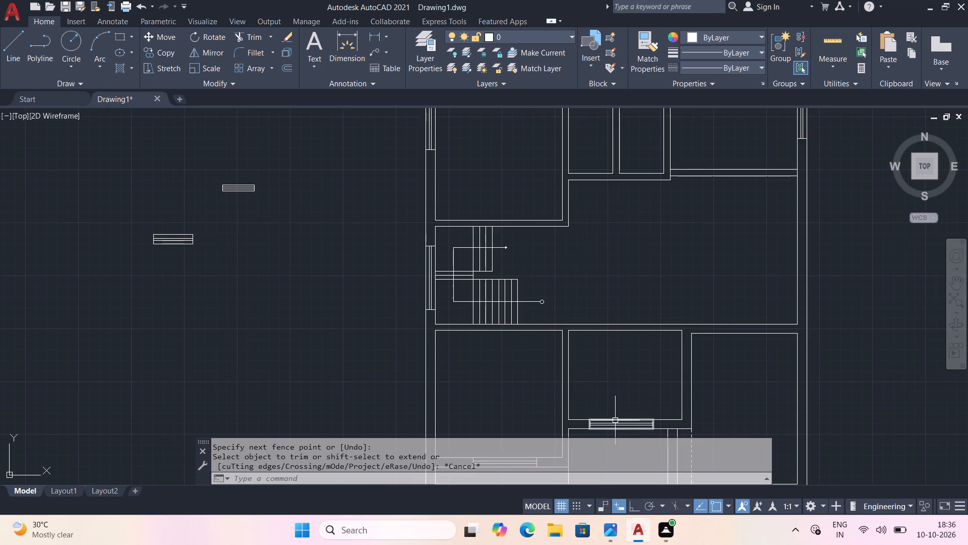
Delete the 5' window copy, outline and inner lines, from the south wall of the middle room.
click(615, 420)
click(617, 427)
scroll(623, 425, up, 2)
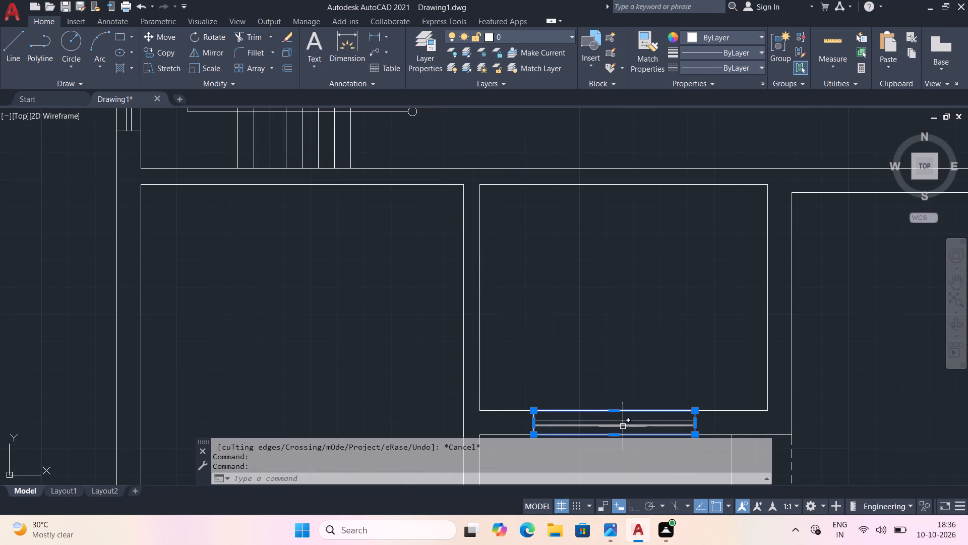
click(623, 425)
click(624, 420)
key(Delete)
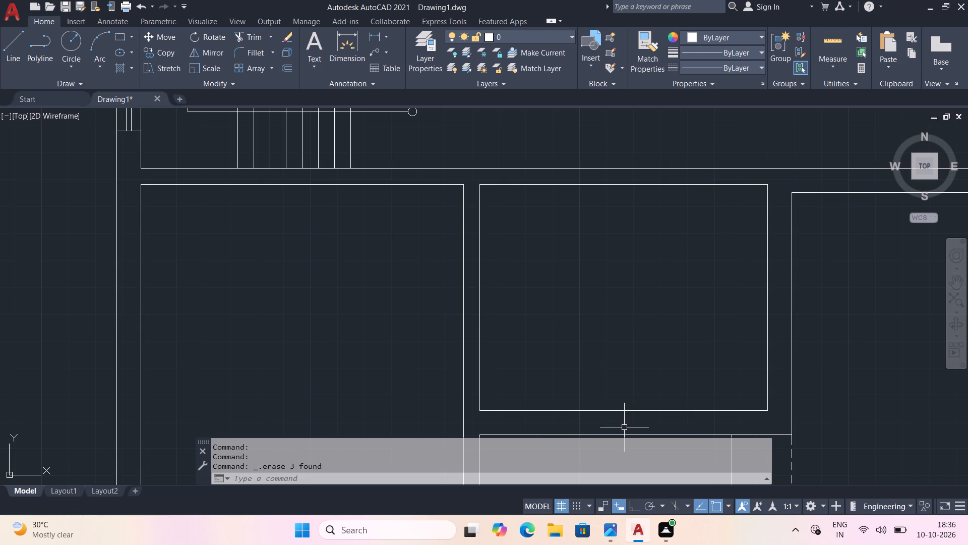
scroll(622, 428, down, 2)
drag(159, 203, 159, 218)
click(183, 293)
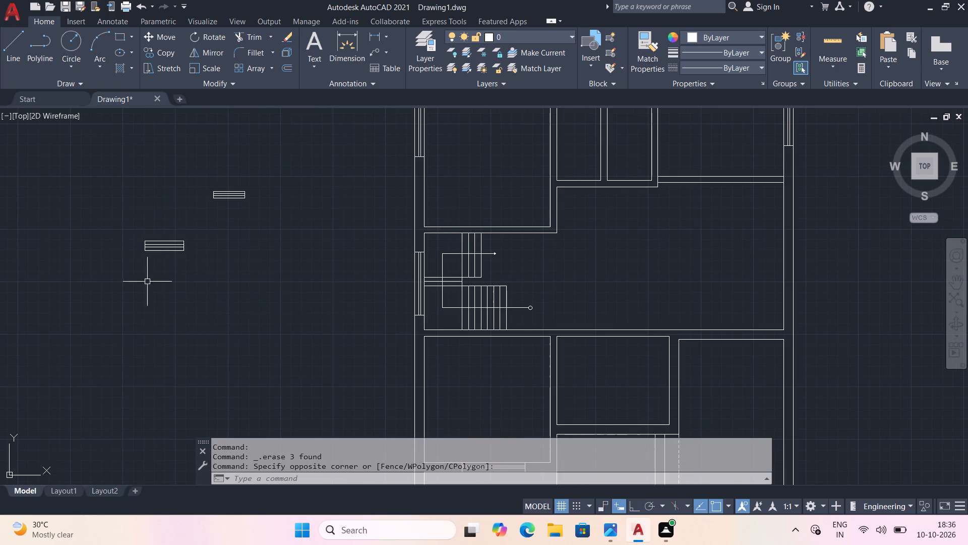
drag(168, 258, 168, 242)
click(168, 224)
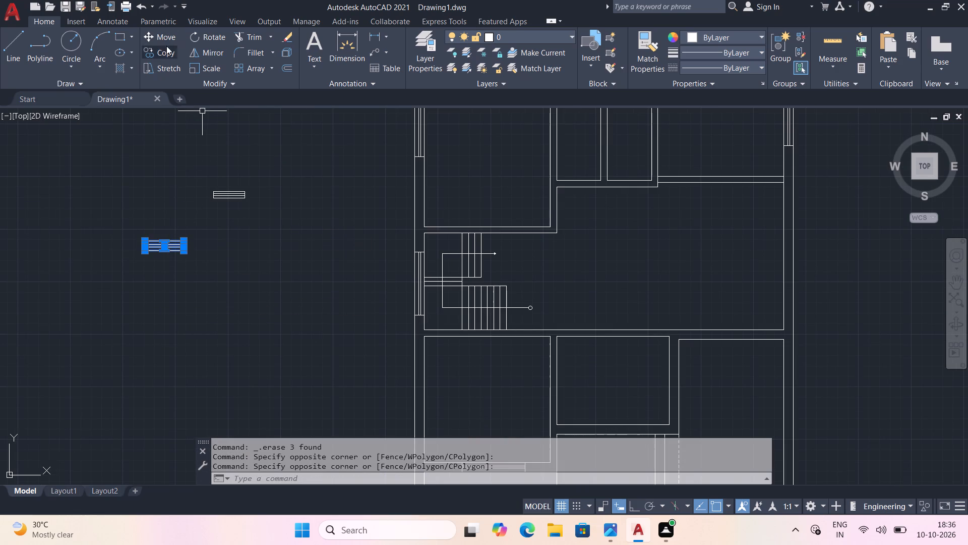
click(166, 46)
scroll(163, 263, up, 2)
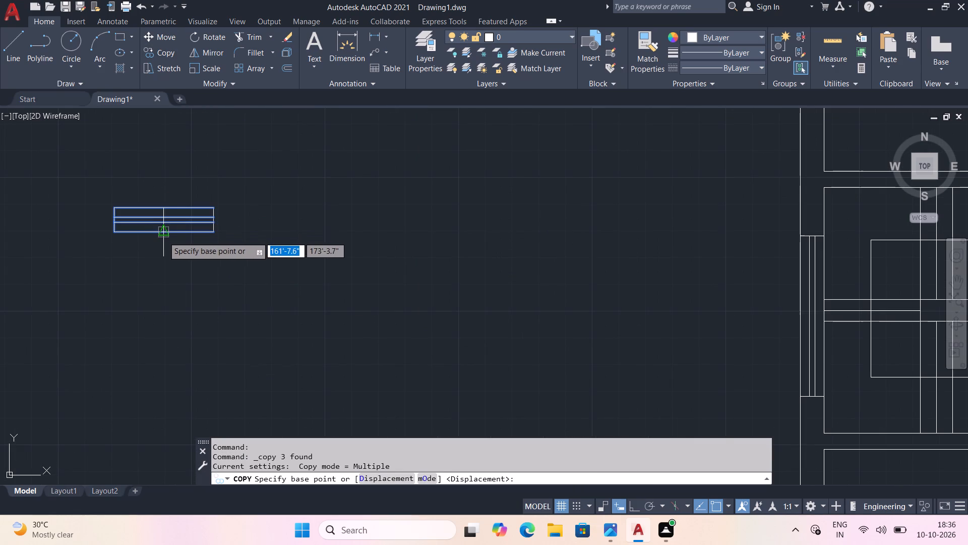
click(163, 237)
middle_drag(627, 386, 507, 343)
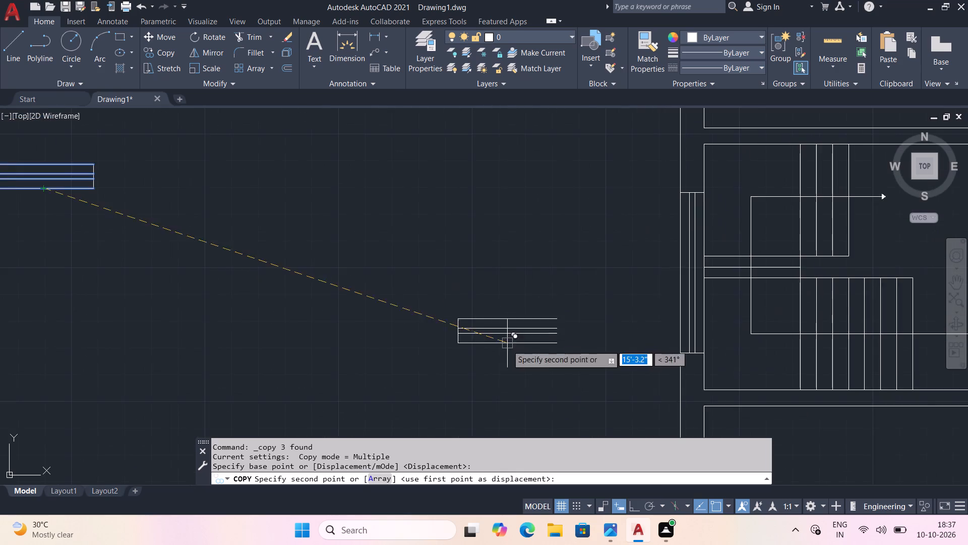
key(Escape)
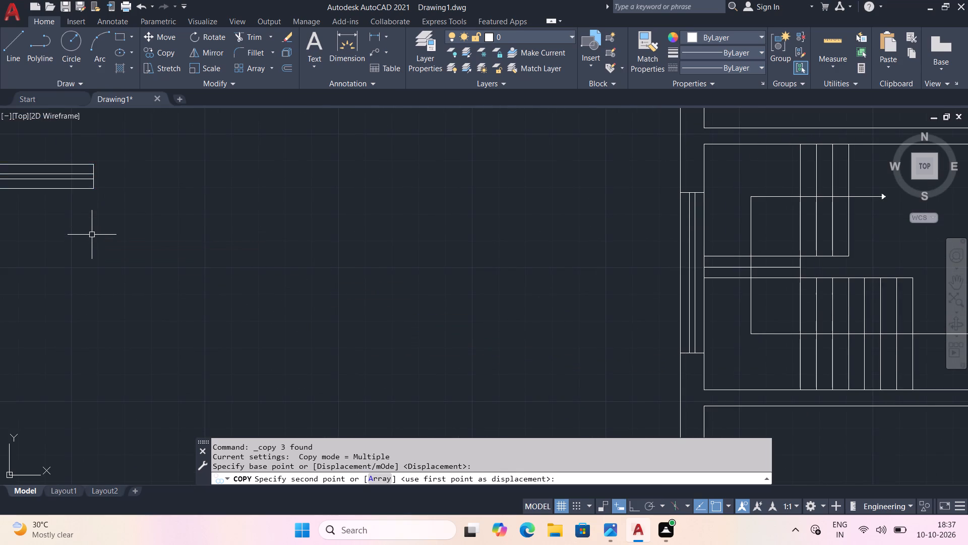
Join the selected outline and line pieces of the shortened window symbol outside the plan.
middle_drag(98, 236, 295, 274)
drag(327, 201, 163, 186)
click(224, 274)
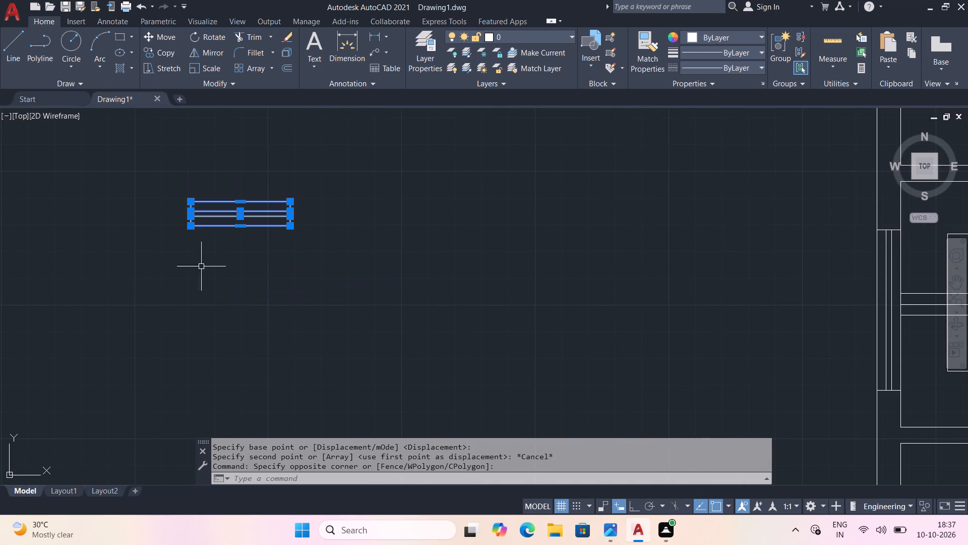
text(jo)
text(in)
key(space)
drag(235, 163, 241, 219)
click(275, 290)
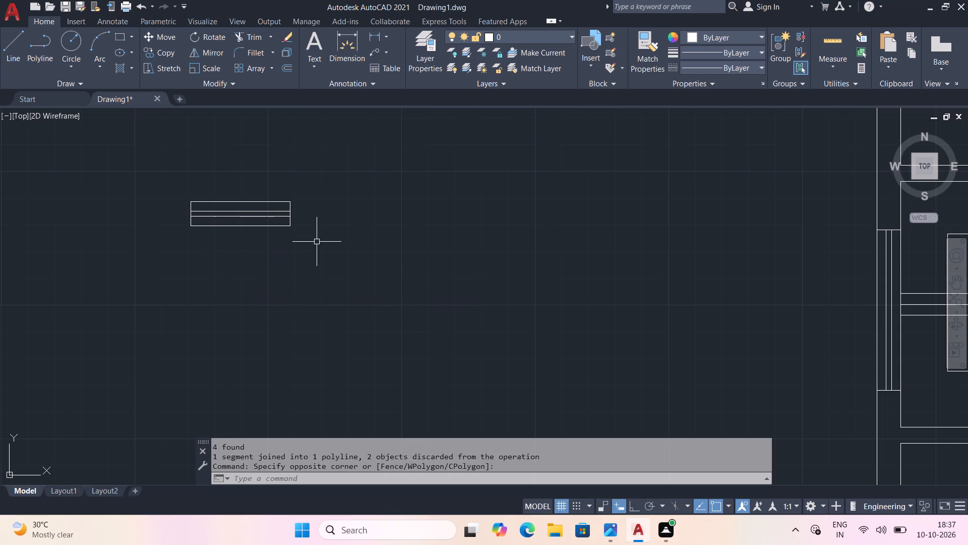
Copy the shortened window symbol from outside the plan, by its bottom midpoint, into the south wall of the middle room.
drag(317, 241, 234, 194)
click(165, 189)
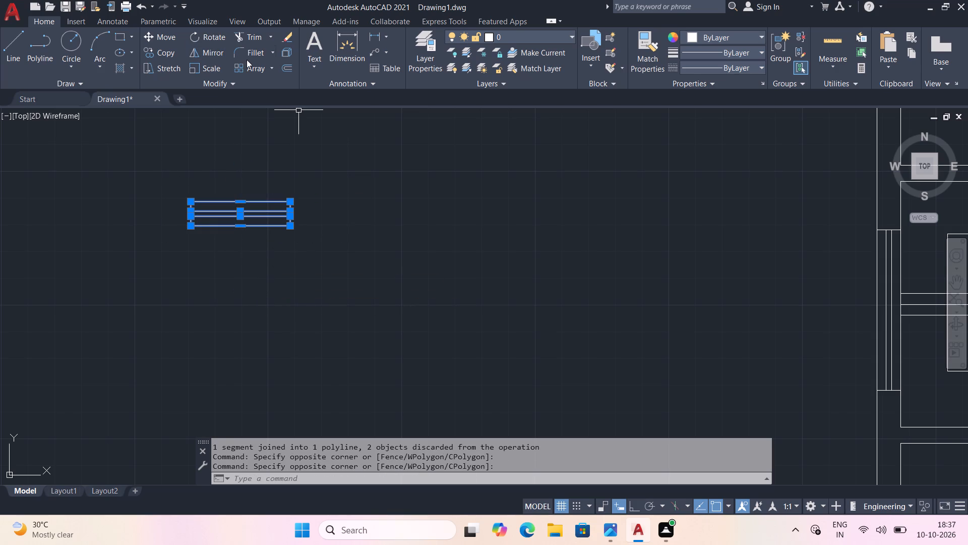
click(166, 51)
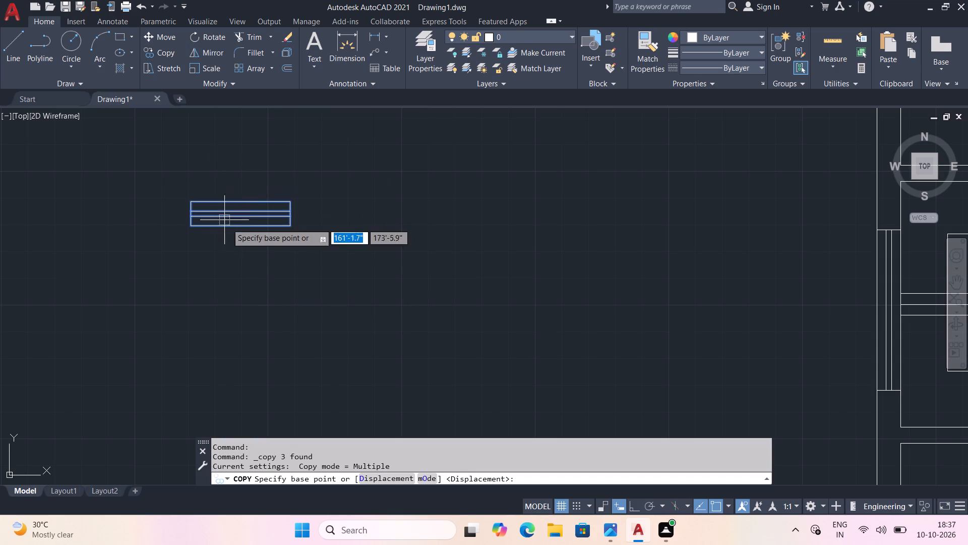
click(238, 227)
scroll(635, 372, down, 1)
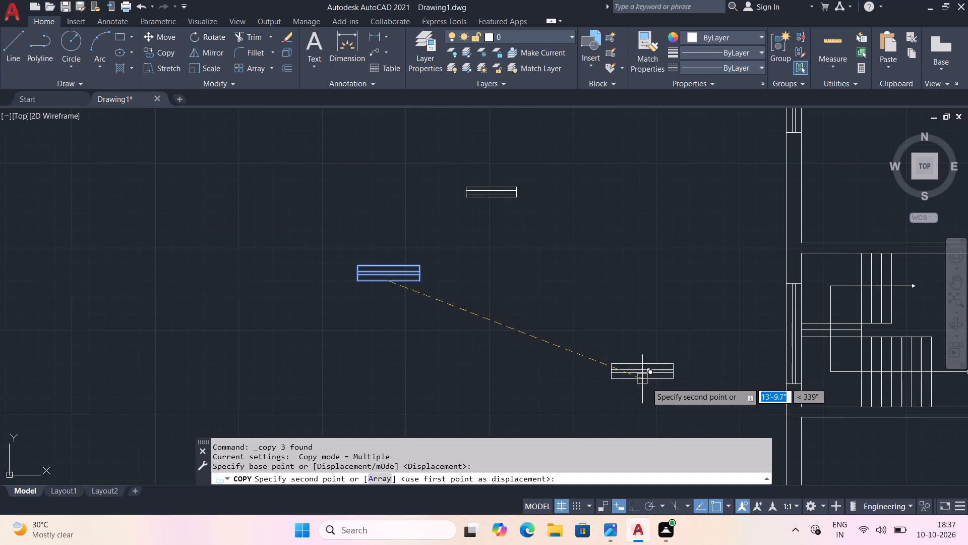
scroll(694, 417, down, 1)
middle_drag(812, 437, 113, 181)
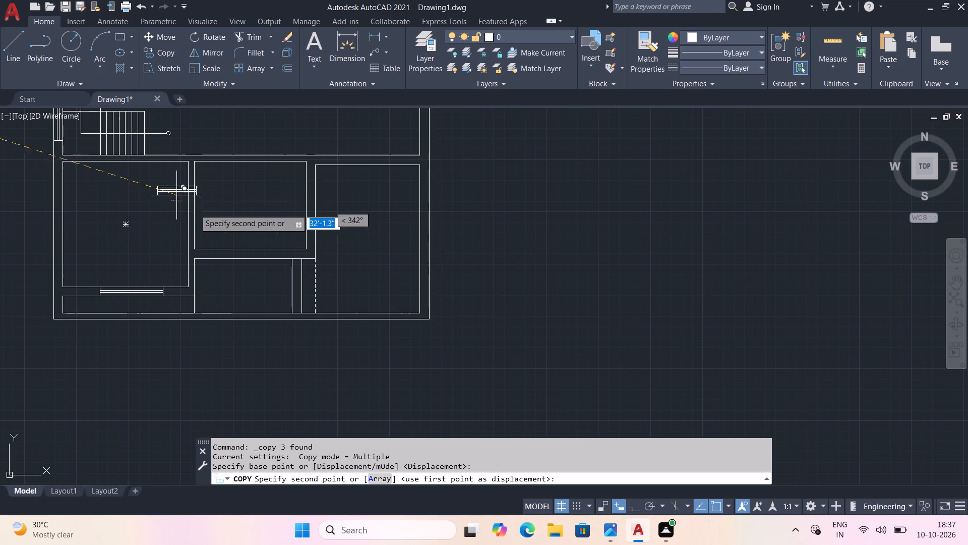
scroll(230, 245, up, 2)
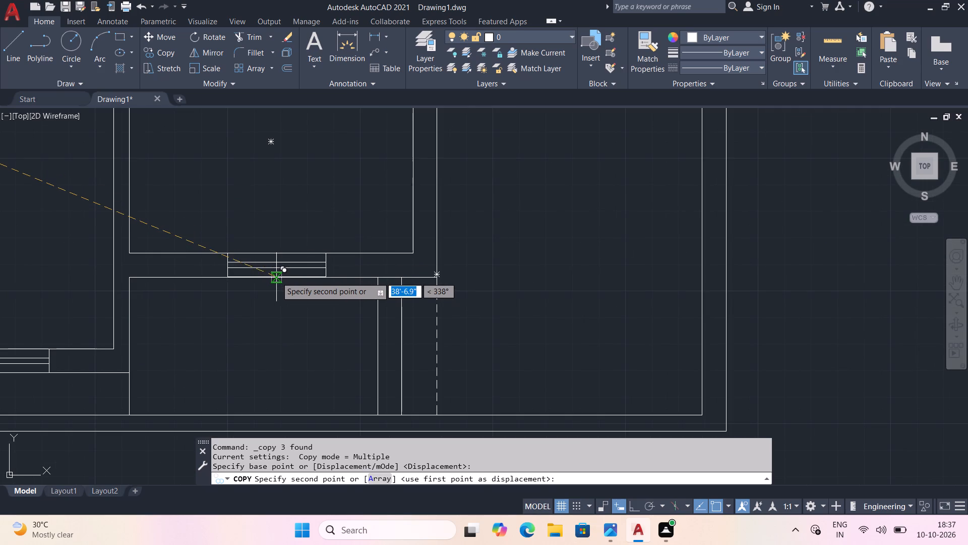
click(269, 277)
Place another copy of the shortened window in the north wall of the southeast room and finish copying.
middle_drag(533, 223, 534, 221)
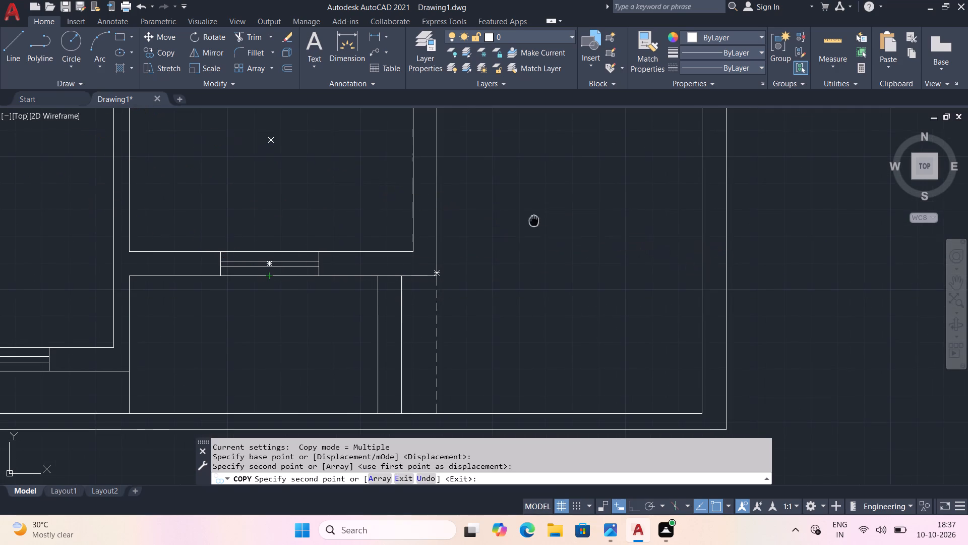
middle_drag(534, 221, 414, 413)
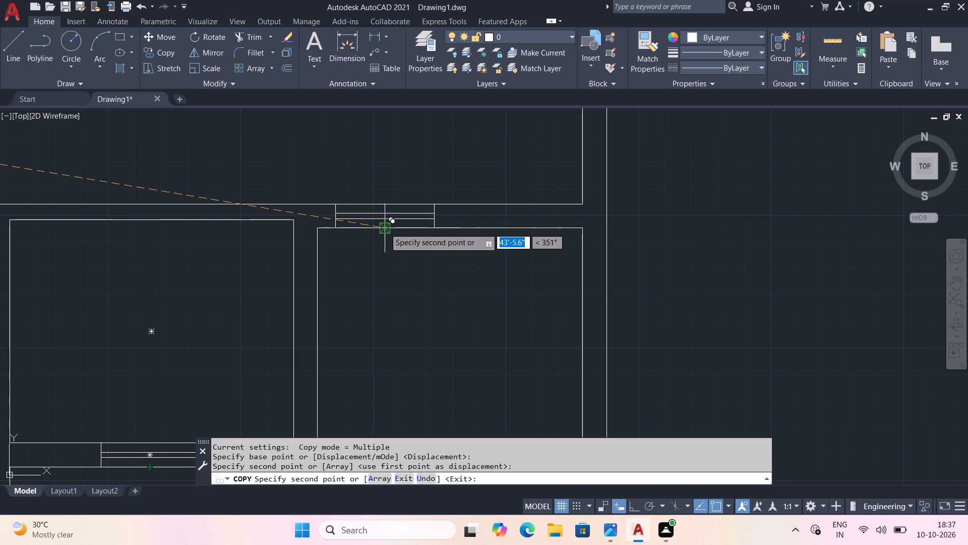
click(385, 228)
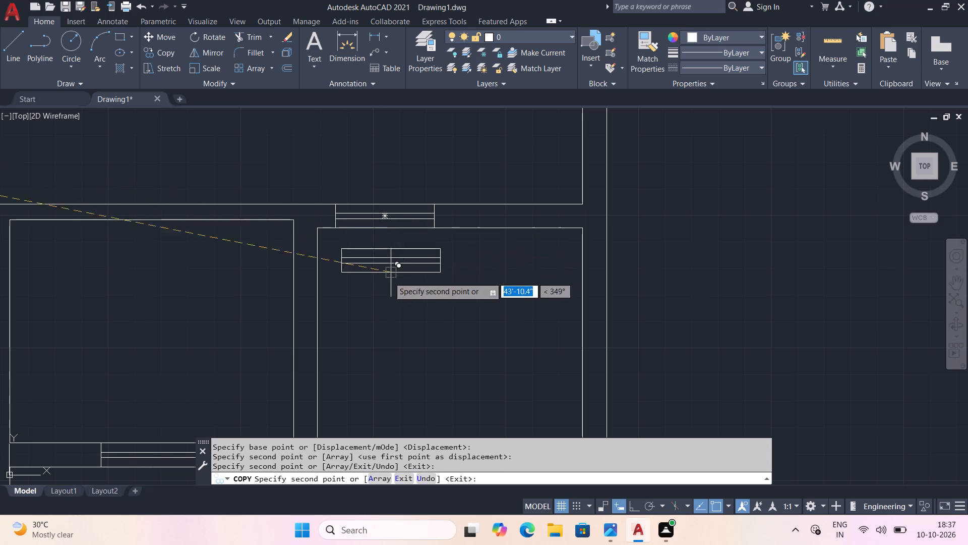
scroll(388, 283, down, 1)
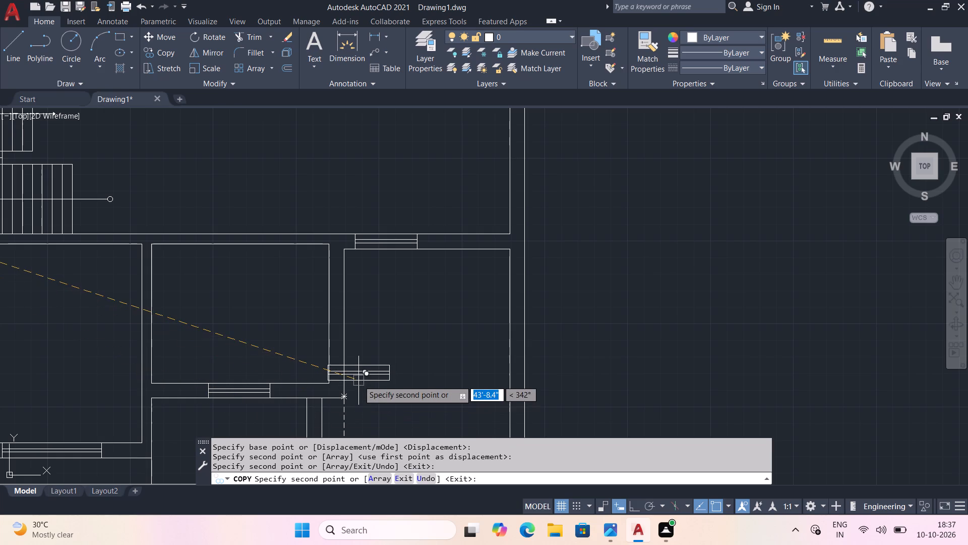
middle_drag(359, 381, 911, 412)
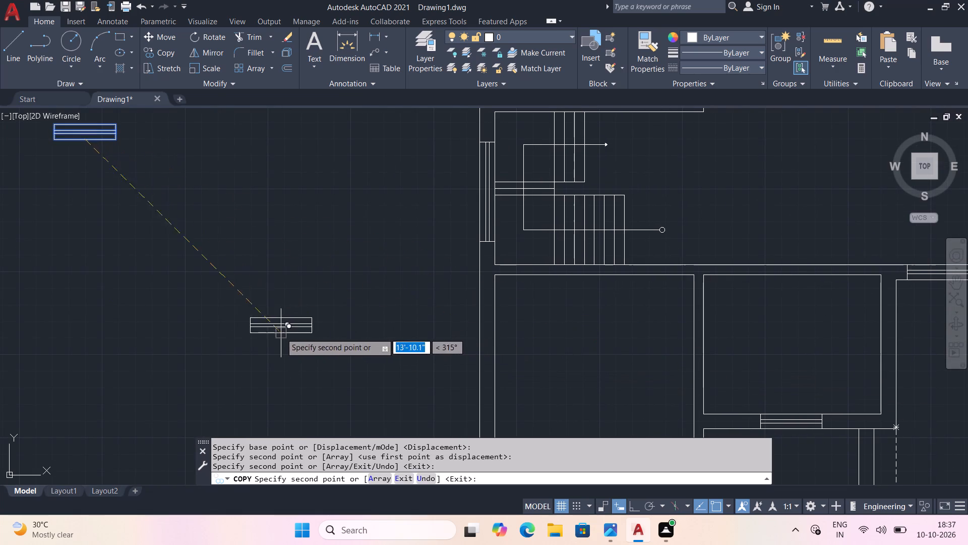
key(Escape)
Copy the smaller, thinner window symbol from outside the plan into the north walls of the two small adjoining rooms.
middle_drag(243, 327, 245, 363)
scroll(243, 335, down, 1)
drag(147, 165, 174, 197)
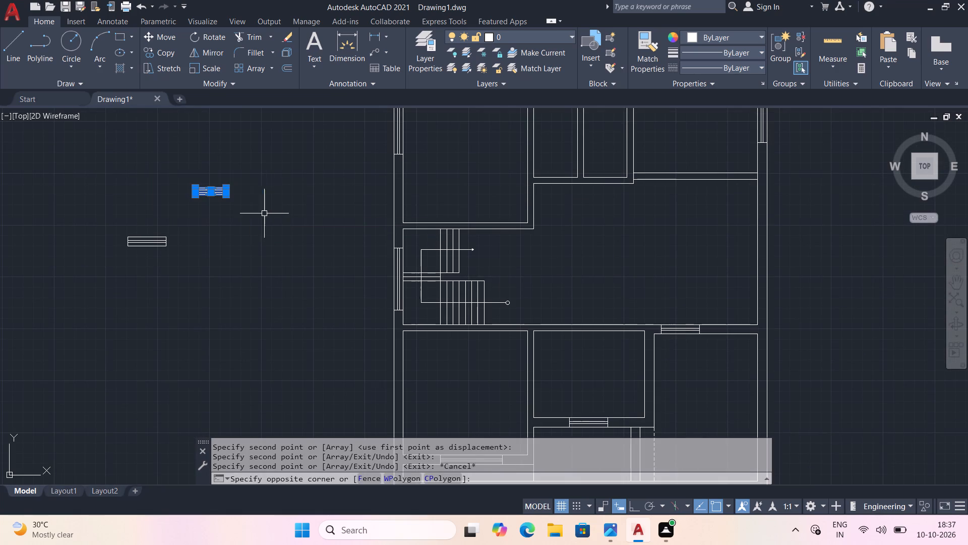
click(264, 213)
click(159, 49)
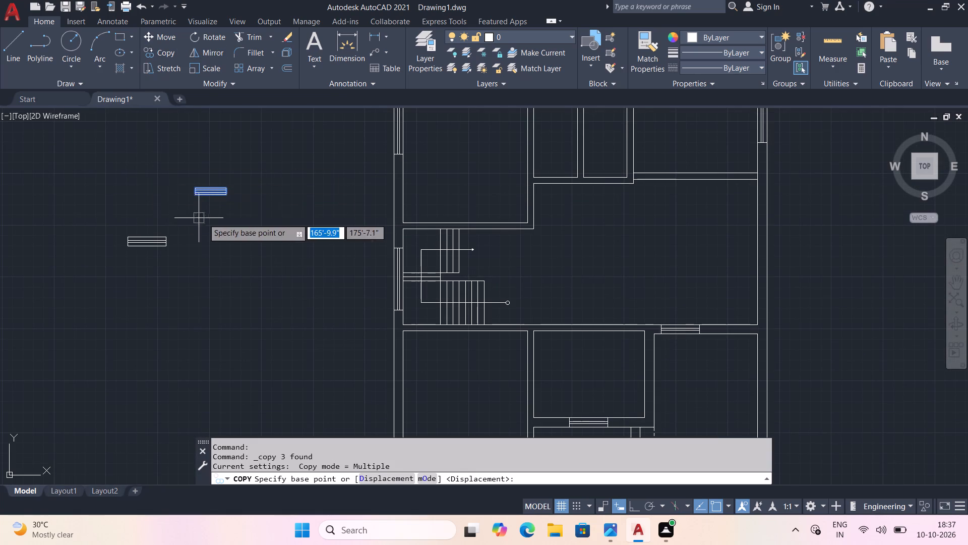
scroll(205, 219, up, 2)
click(213, 160)
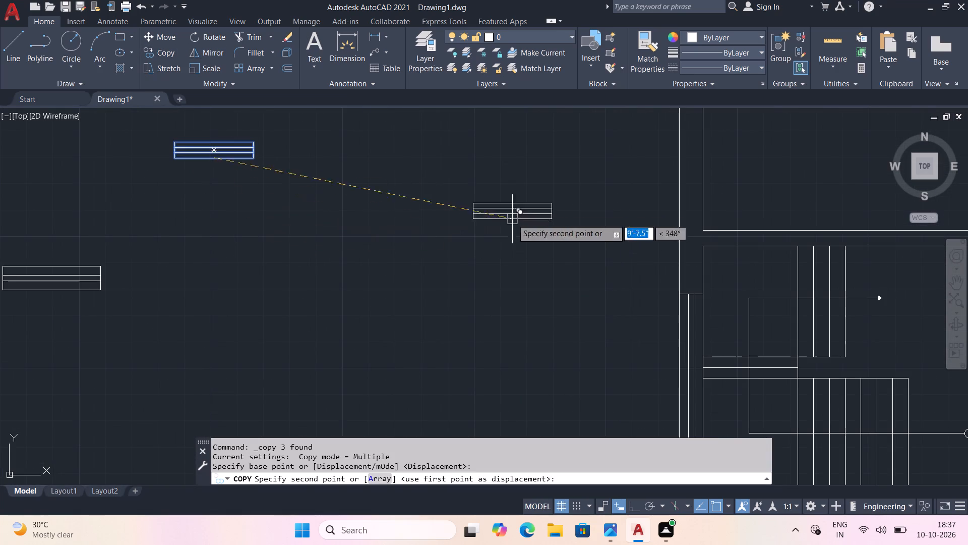
middle_drag(549, 191, 309, 472)
middle_drag(686, 262, 458, 427)
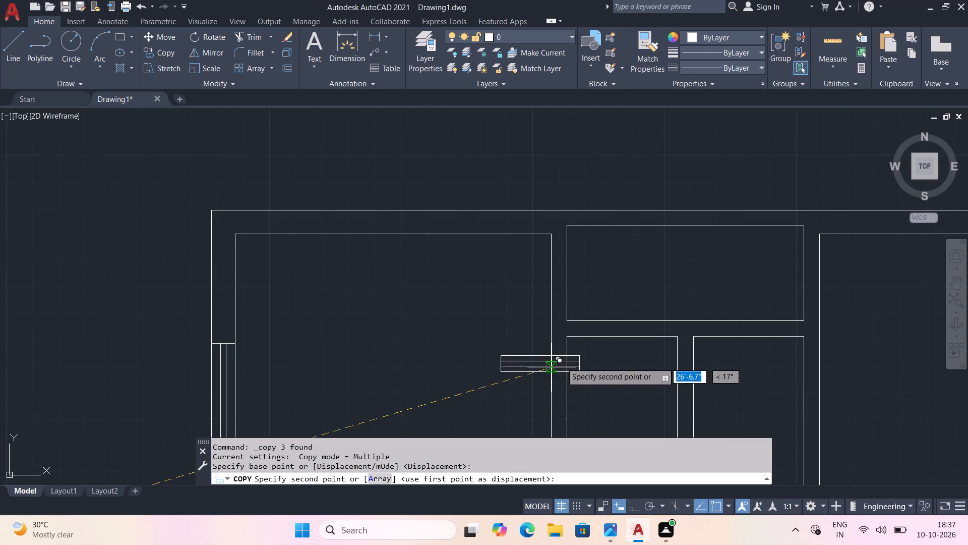
click(627, 332)
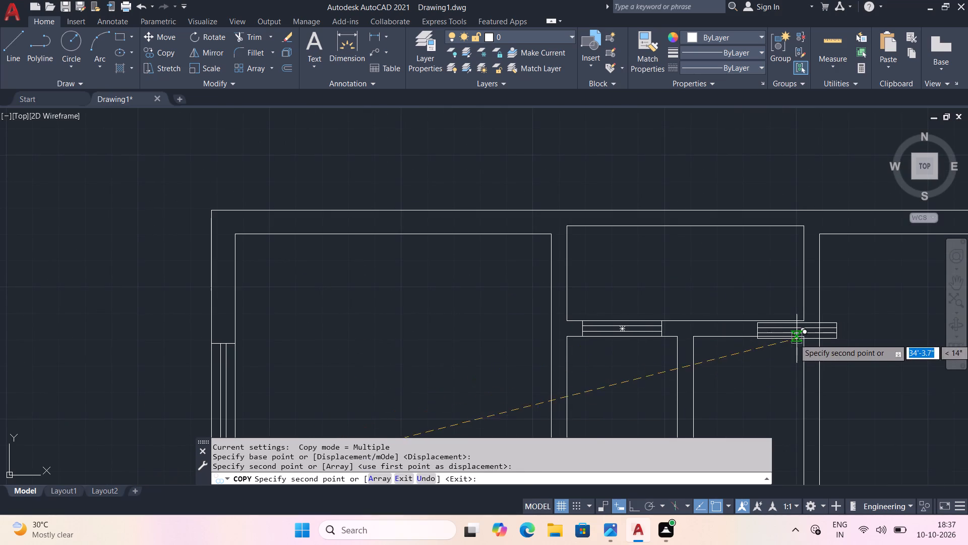
click(750, 335)
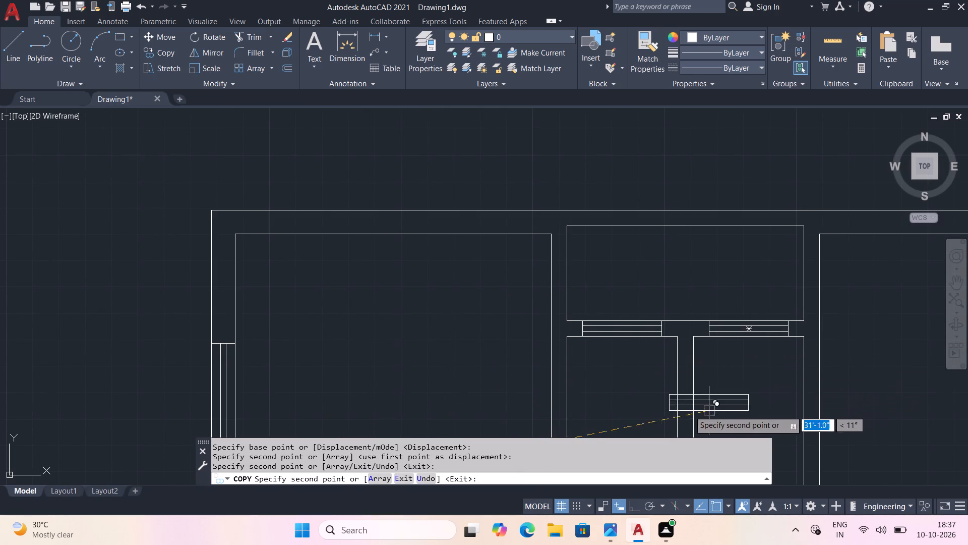
key(Escape)
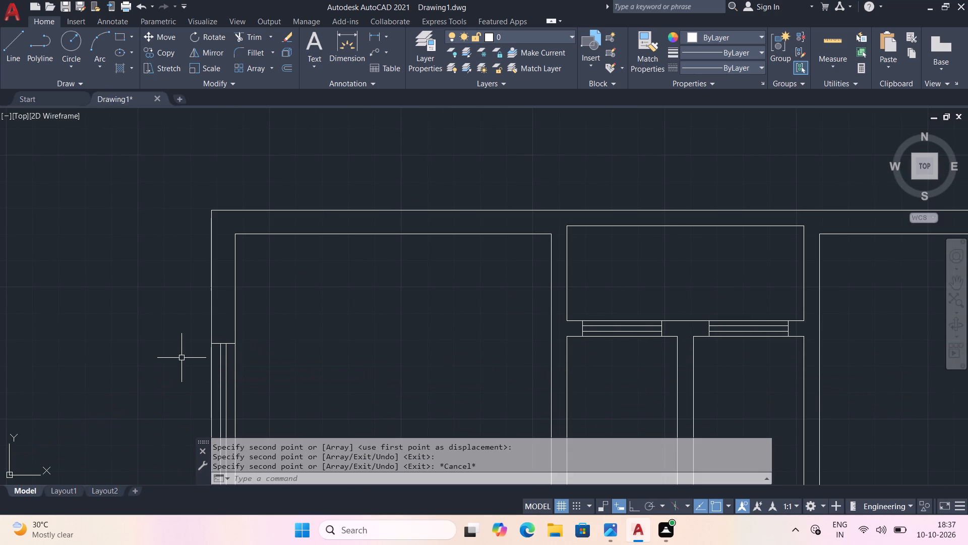
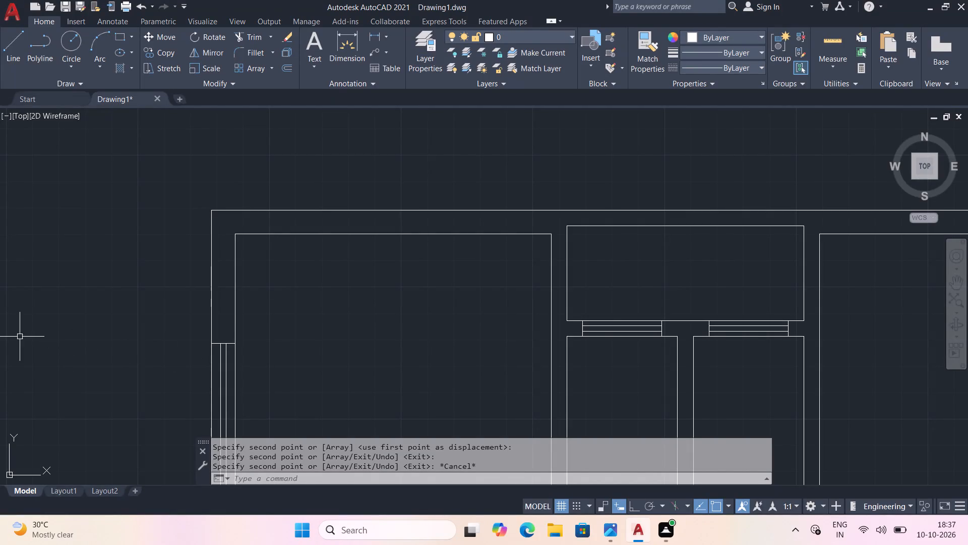
Delete the two leftover window symbols outside the west side of the plan.
middle_drag(68, 337, 169, 266)
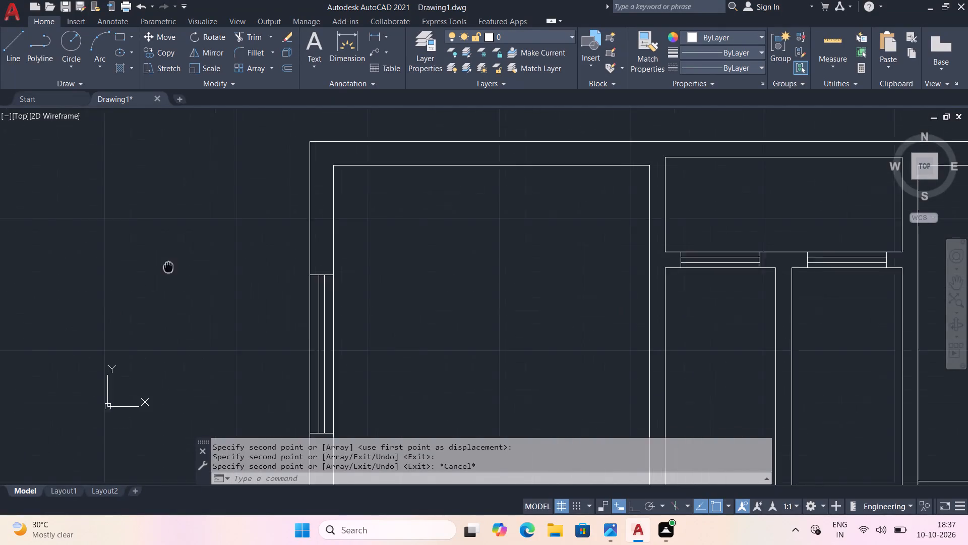
middle_drag(169, 266, 172, 265)
scroll(31, 280, down, 2)
middle_drag(62, 307, 334, 238)
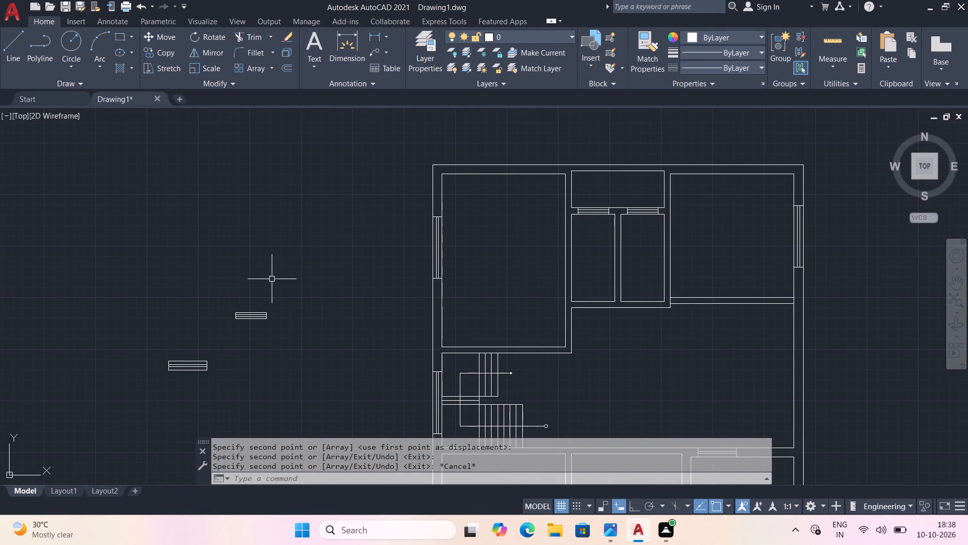
click(273, 279)
click(135, 406)
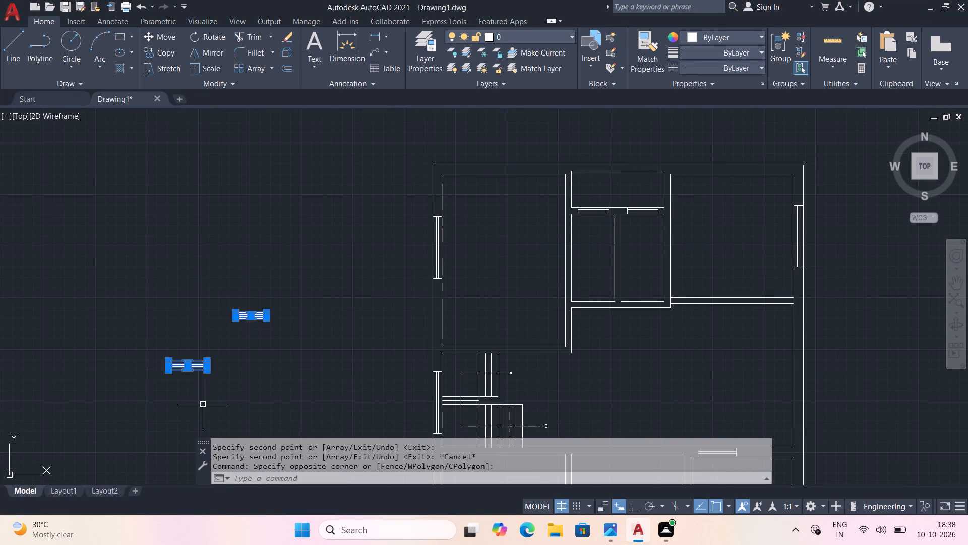
key(Delete)
Hatch the connected outer and inner walls with a solid black (0,0,0) fill.
click(115, 65)
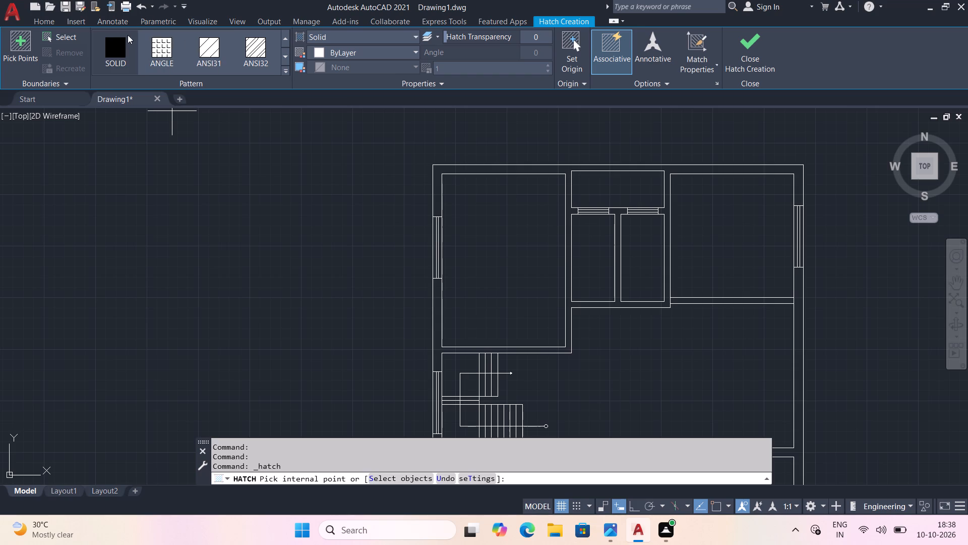
click(114, 56)
click(393, 53)
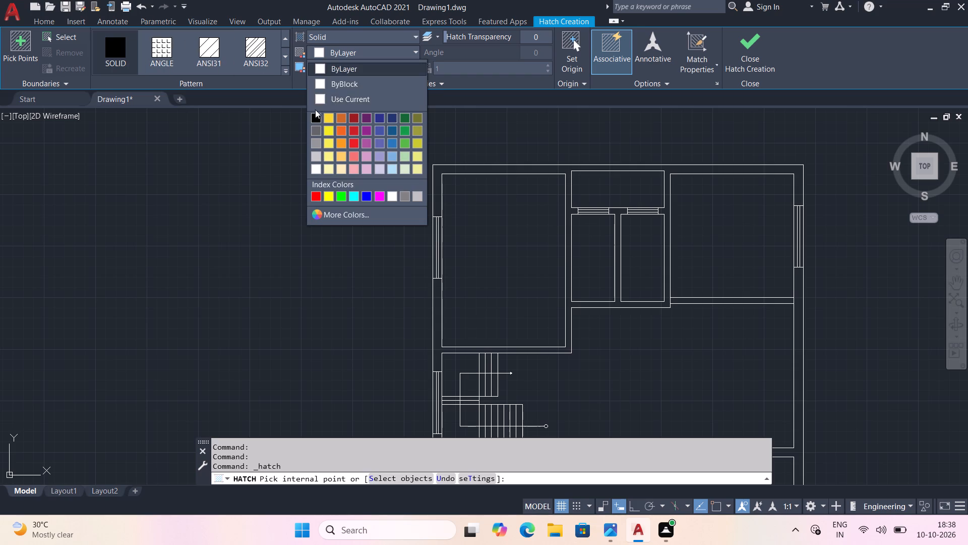
click(314, 114)
scroll(446, 185, up, 1)
click(430, 186)
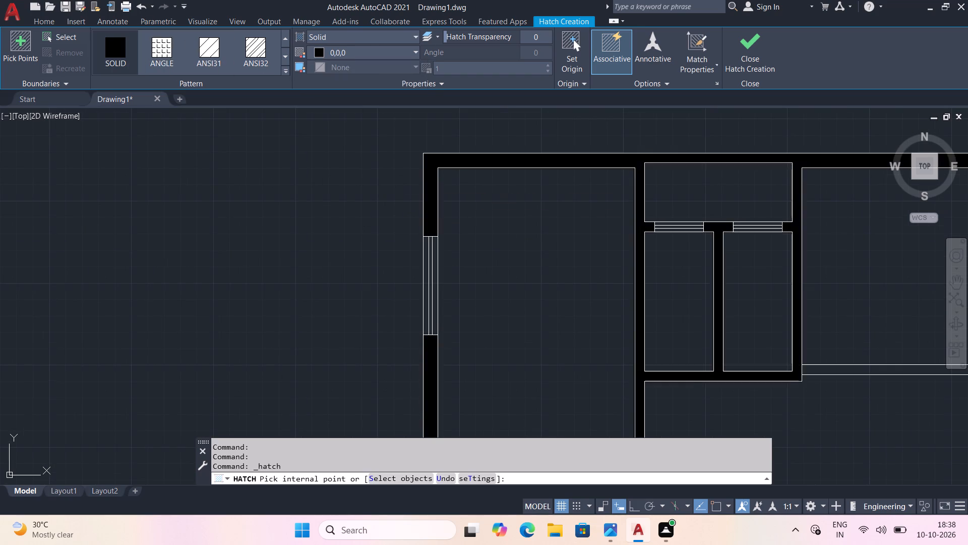
key(grave)
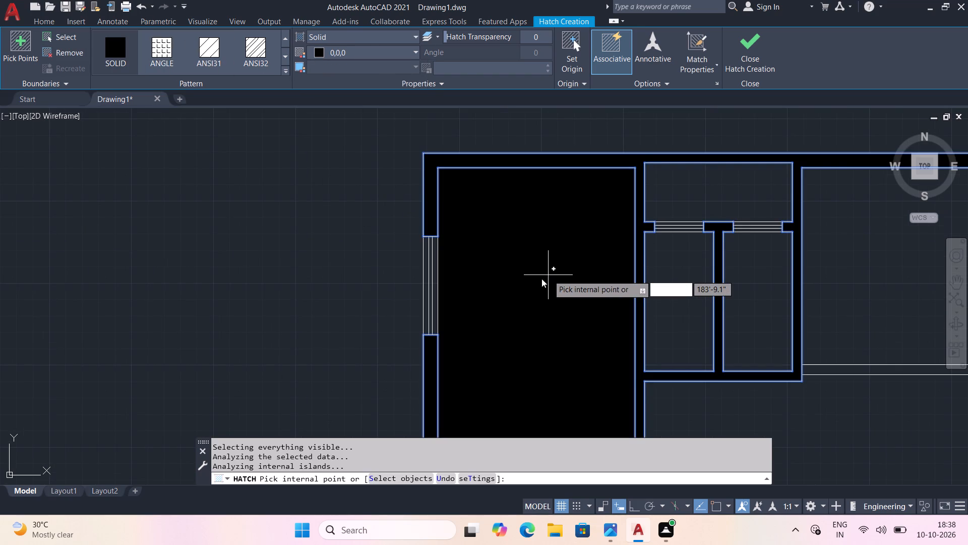
key(Escape)
Fill the remaining unhatched wall strip along the south side of the northeast room with solid black (0,0,0).
middle_drag(833, 407, 588, 247)
scroll(552, 263, down, 1)
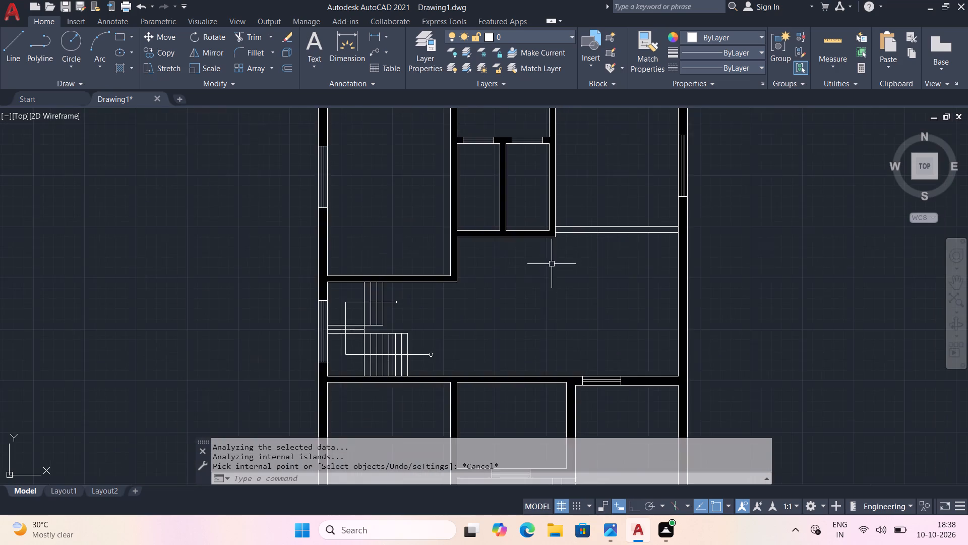
scroll(552, 266, down, 1)
middle_drag(528, 314, 522, 250)
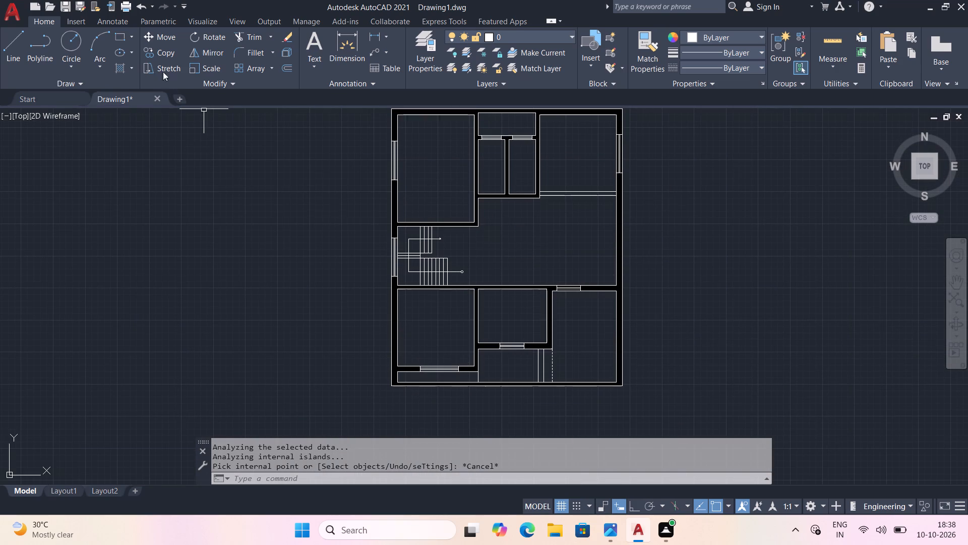
click(123, 66)
click(380, 52)
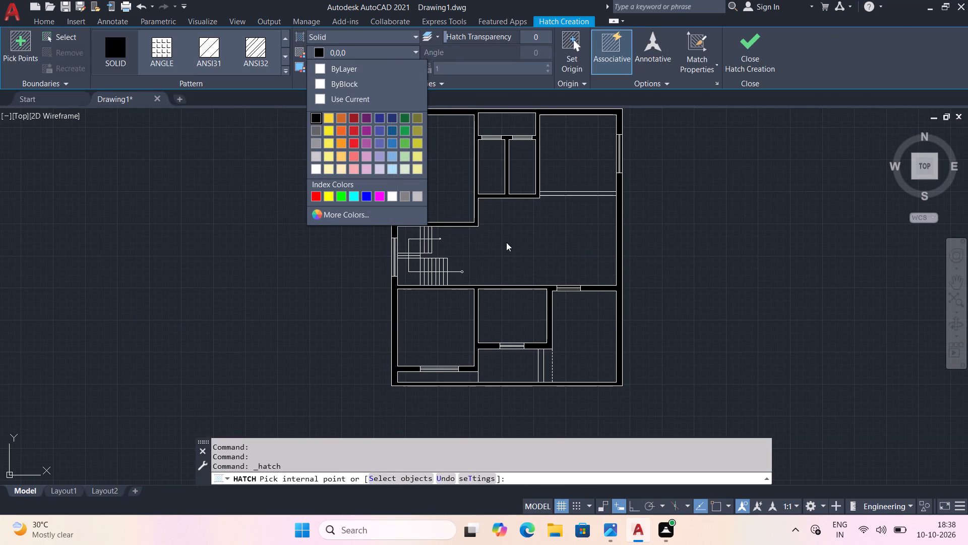
scroll(506, 242, up, 2)
scroll(621, 171, up, 1)
middle_drag(647, 162, 523, 375)
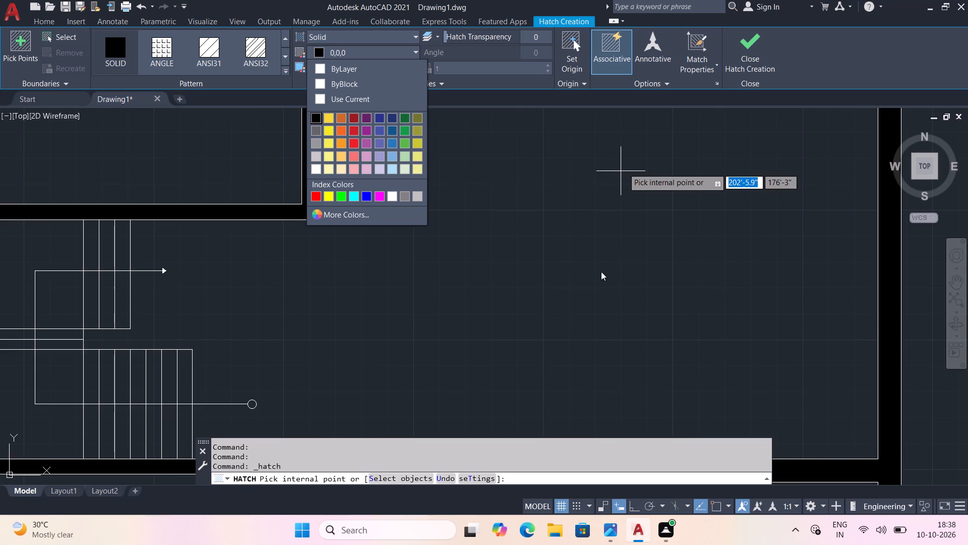
middle_drag(601, 270, 489, 412)
scroll(490, 412, down, 1)
key(Escape)
middle_drag(600, 265, 503, 385)
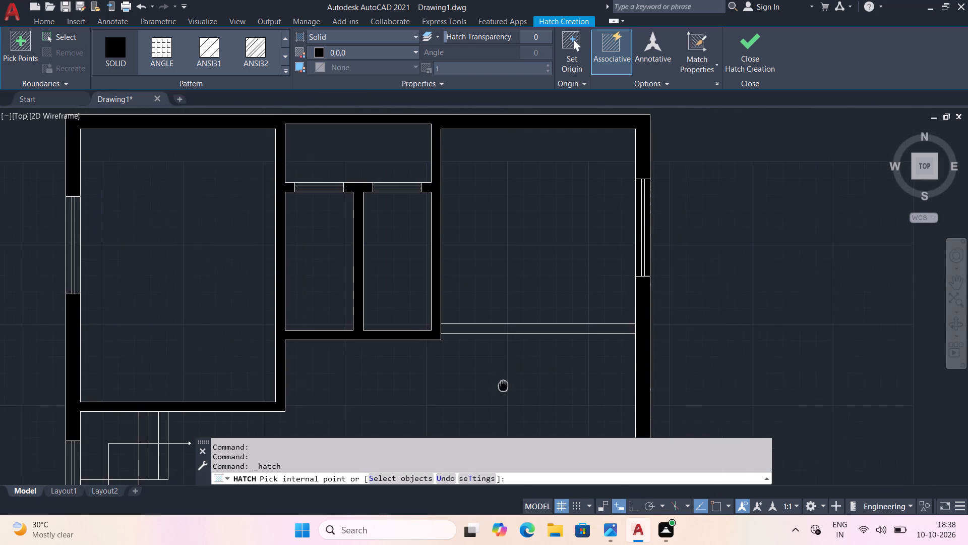
scroll(494, 332, up, 1)
click(494, 329)
key(Escape)
Examine the wall fills, window openings and staircase area across the southern and middle parts of the plan.
scroll(324, 389, down, 2)
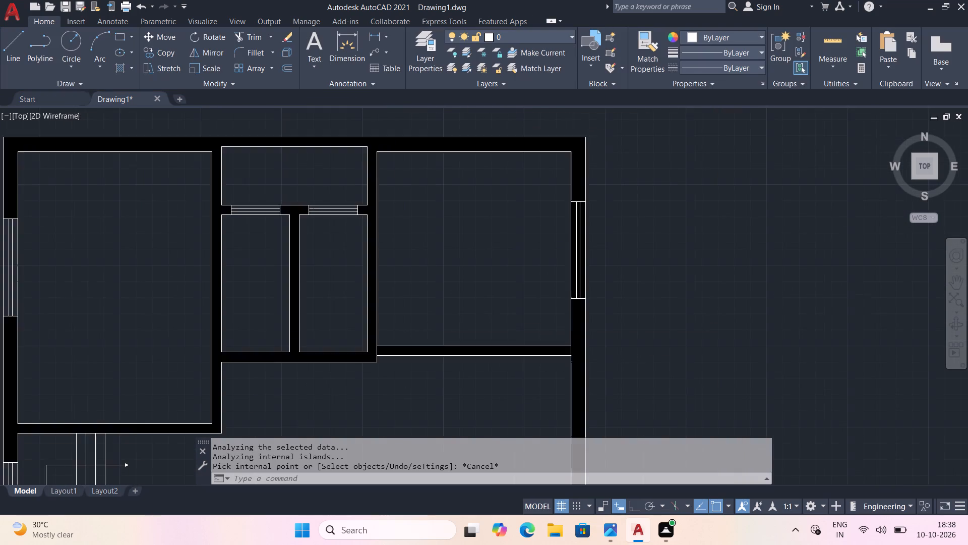
middle_drag(351, 395, 479, 119)
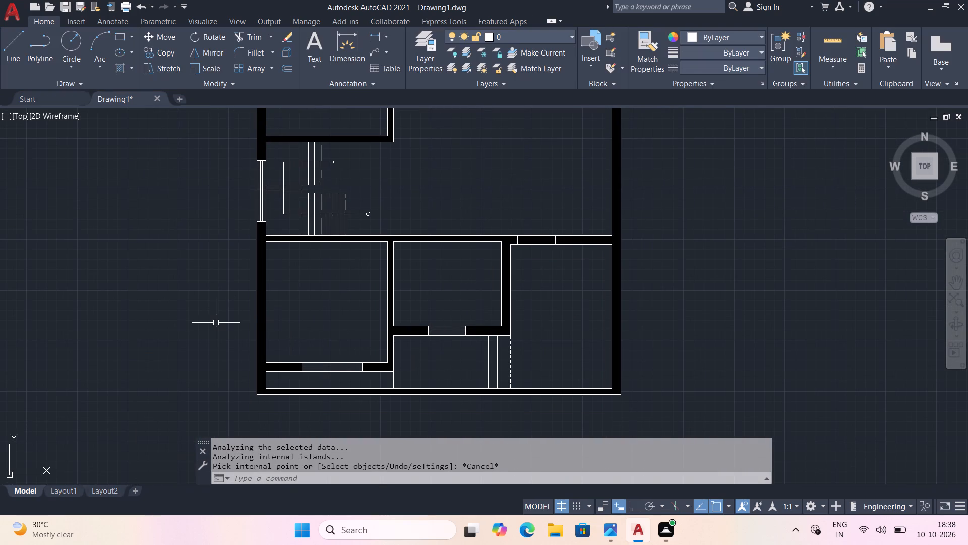
key(Escape)
scroll(434, 254, up, 2)
middle_drag(447, 238, 475, 438)
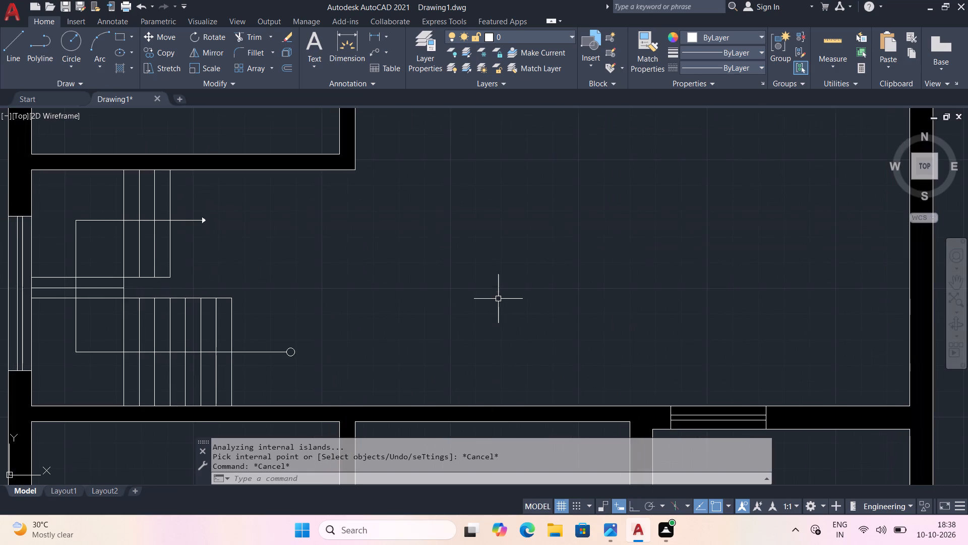
scroll(498, 298, down, 1)
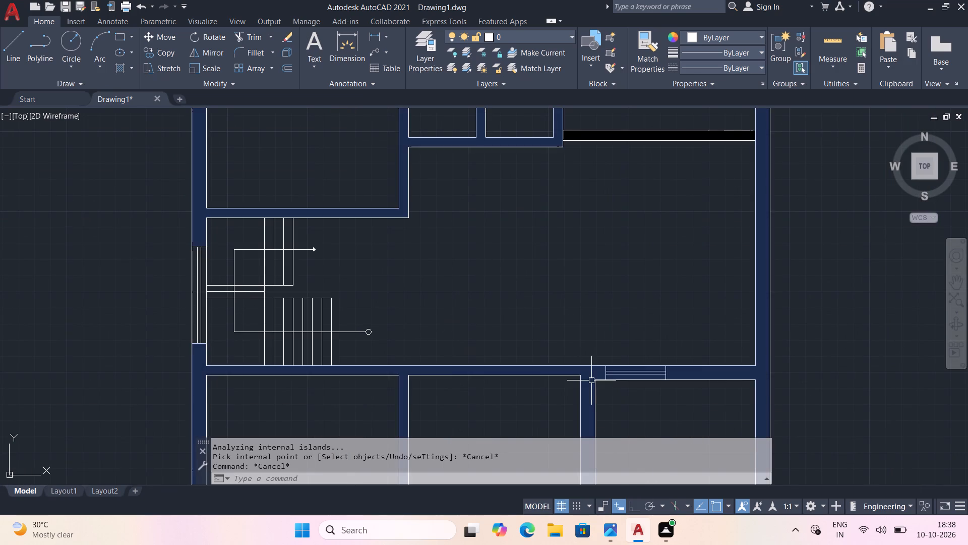
scroll(463, 403, up, 3)
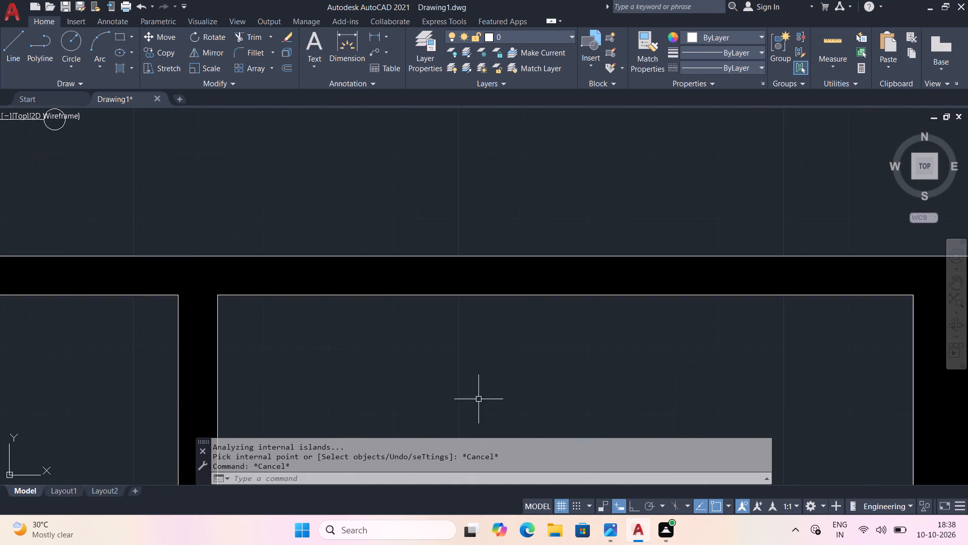
middle_drag(807, 347, 354, 409)
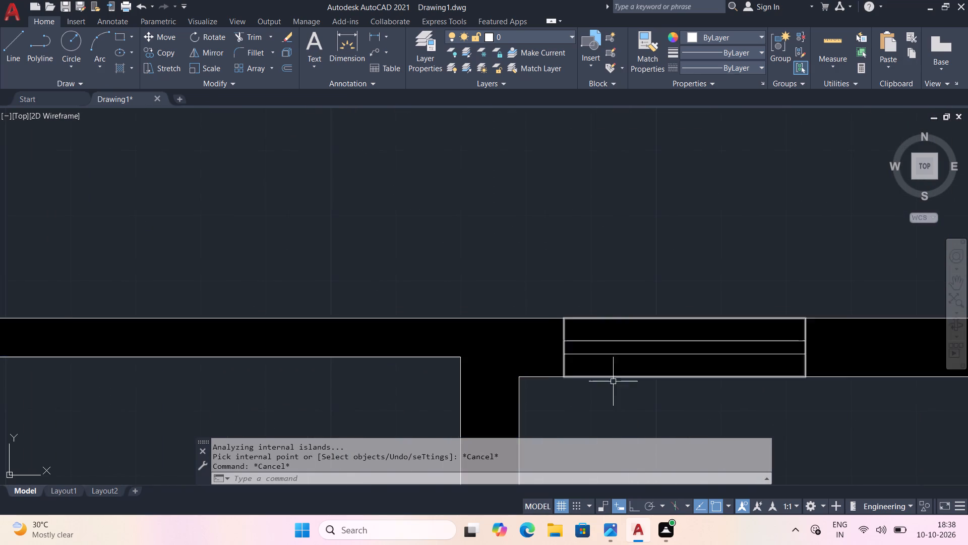
scroll(519, 399, down, 3)
middle_drag(378, 389, 498, 377)
scroll(247, 317, up, 2)
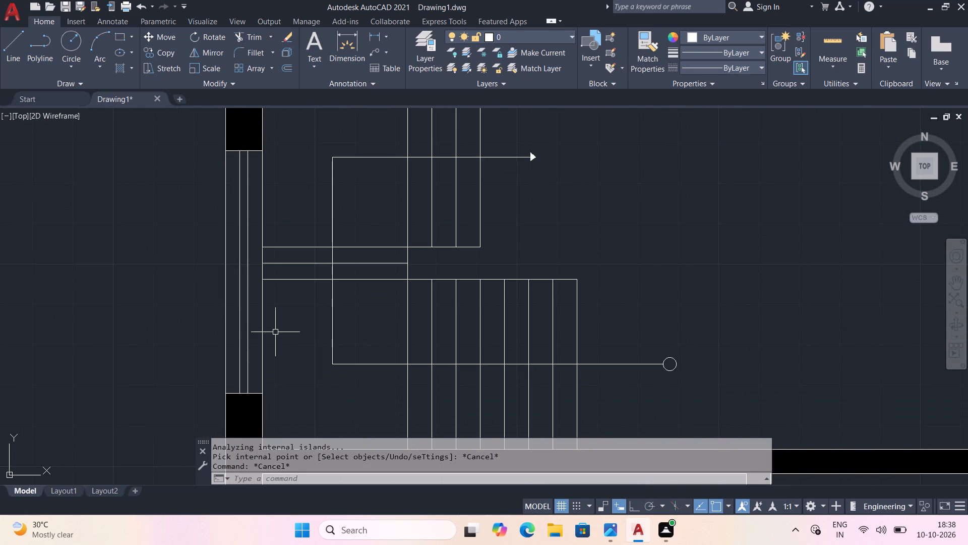
scroll(270, 340, down, 2)
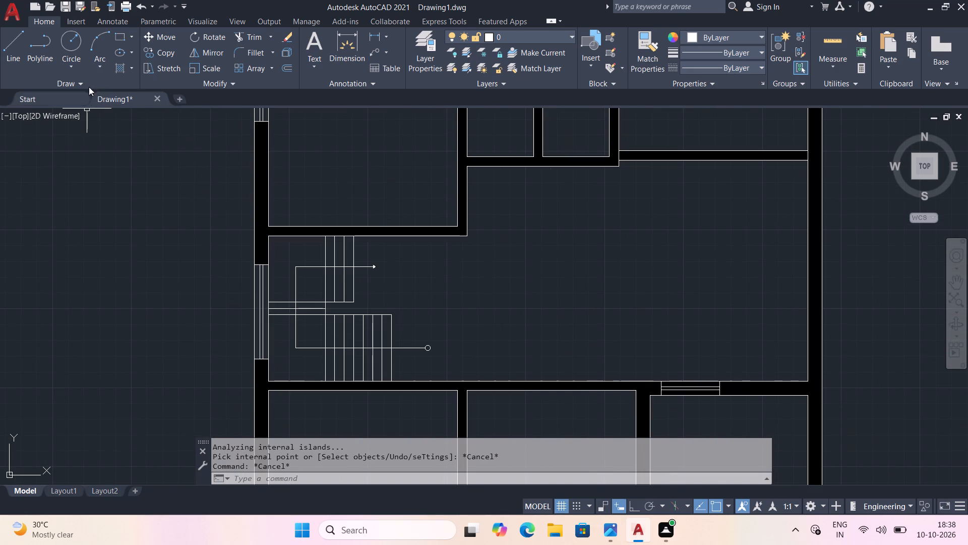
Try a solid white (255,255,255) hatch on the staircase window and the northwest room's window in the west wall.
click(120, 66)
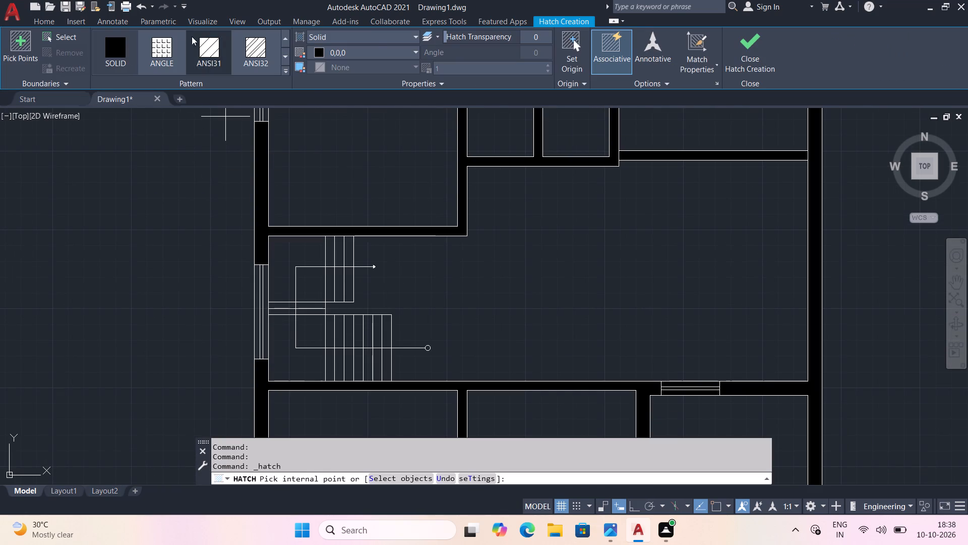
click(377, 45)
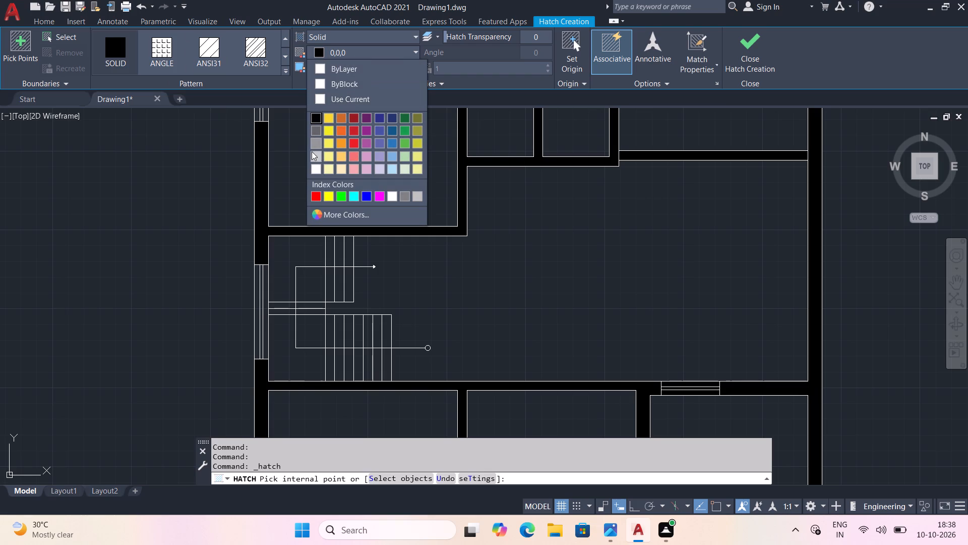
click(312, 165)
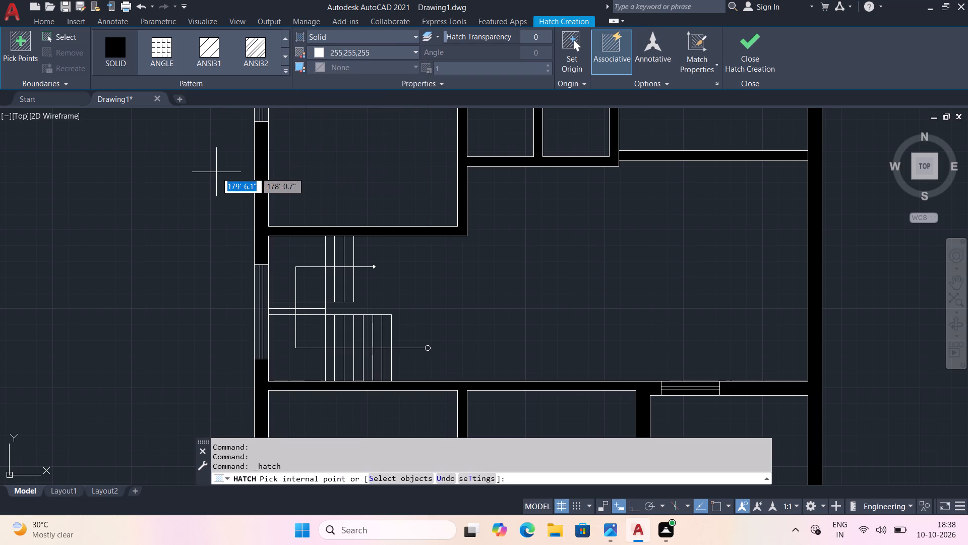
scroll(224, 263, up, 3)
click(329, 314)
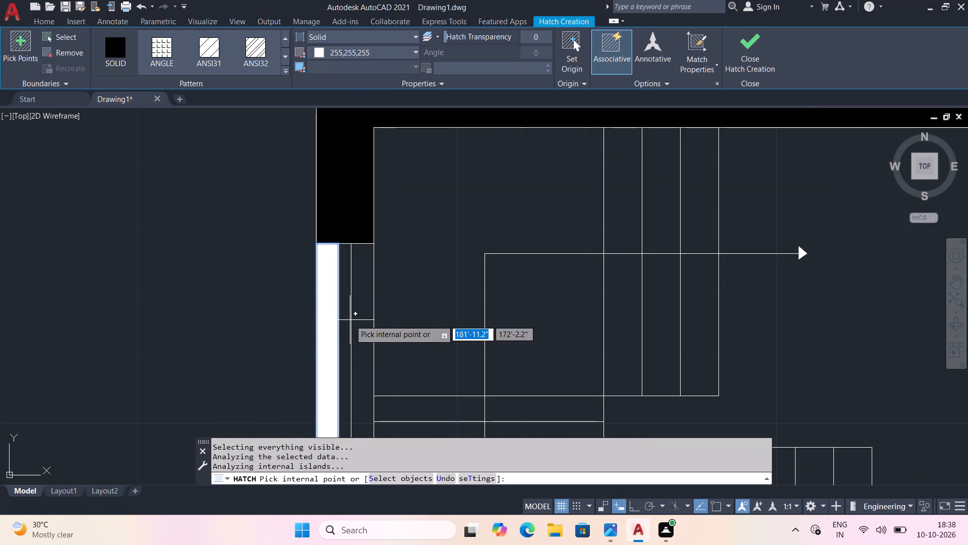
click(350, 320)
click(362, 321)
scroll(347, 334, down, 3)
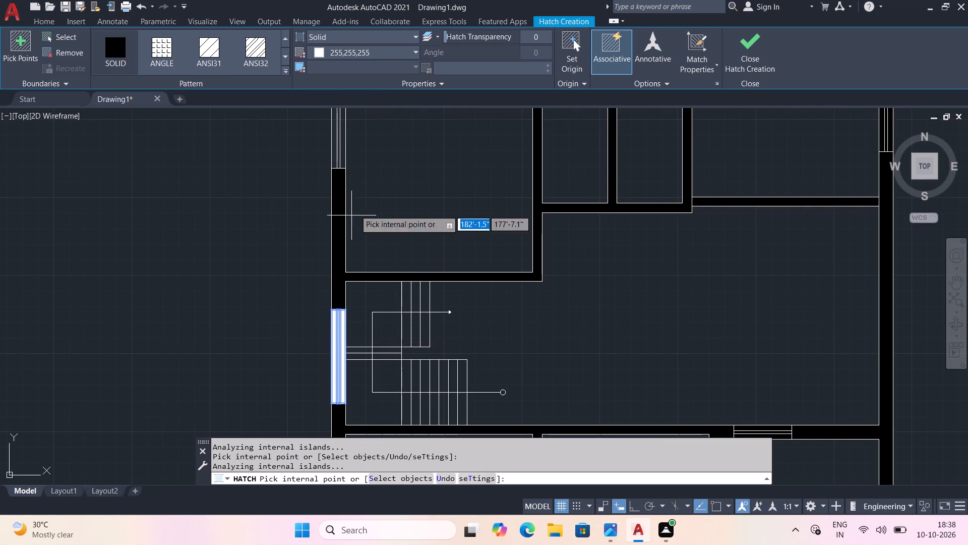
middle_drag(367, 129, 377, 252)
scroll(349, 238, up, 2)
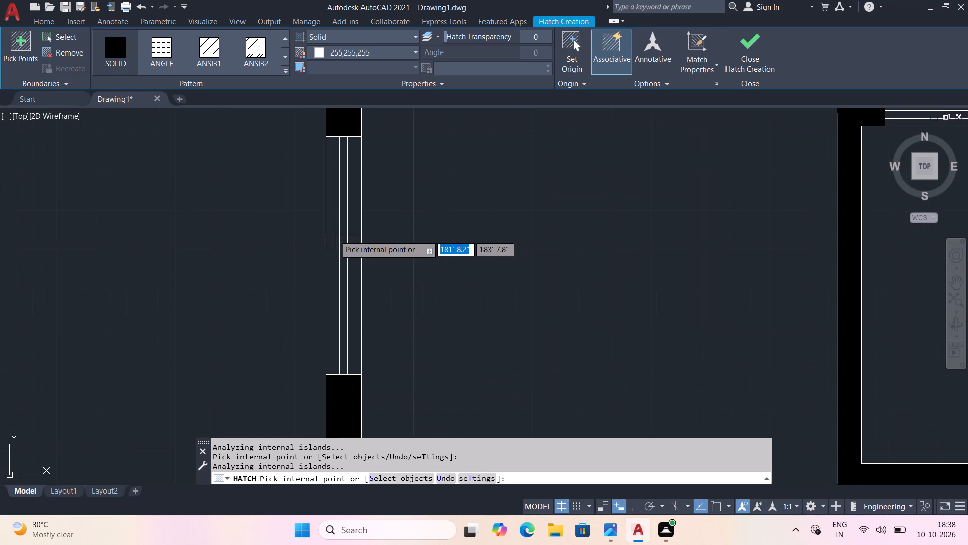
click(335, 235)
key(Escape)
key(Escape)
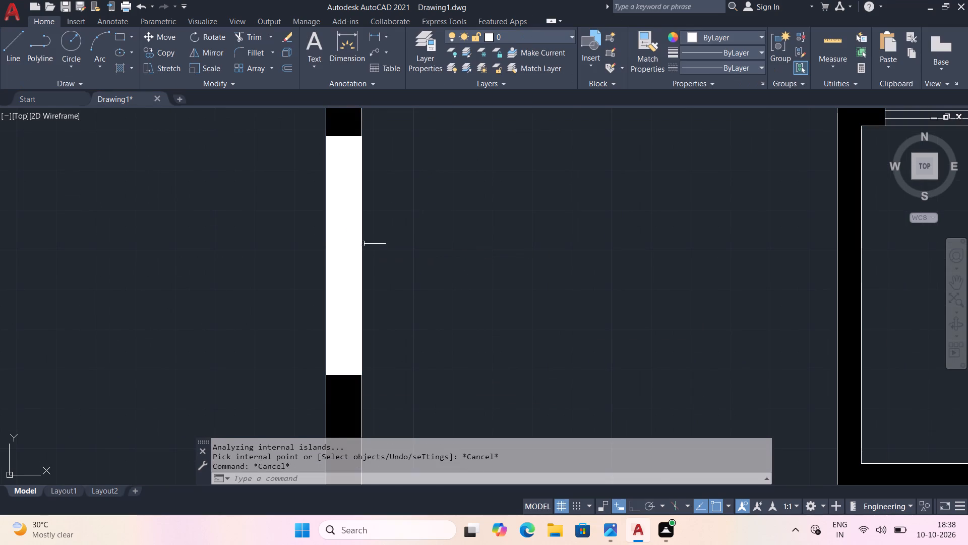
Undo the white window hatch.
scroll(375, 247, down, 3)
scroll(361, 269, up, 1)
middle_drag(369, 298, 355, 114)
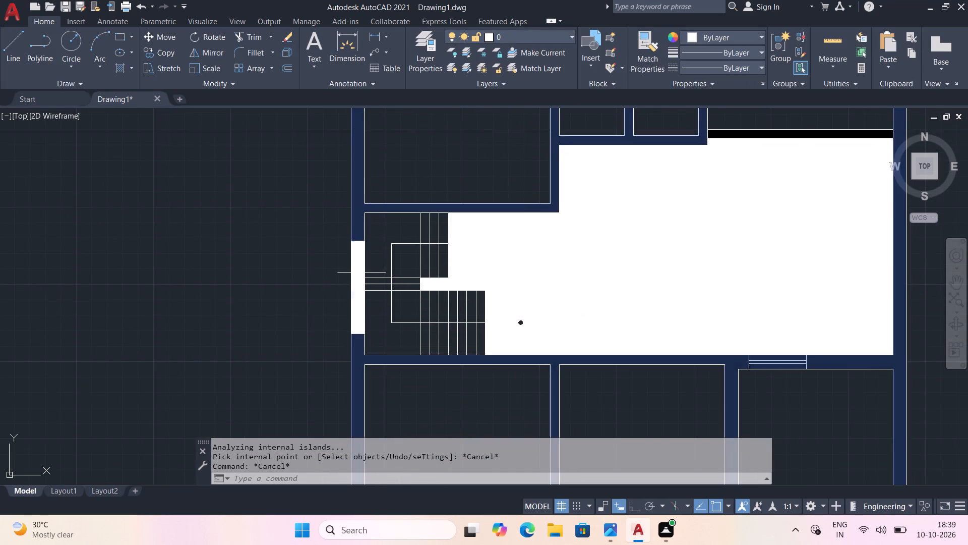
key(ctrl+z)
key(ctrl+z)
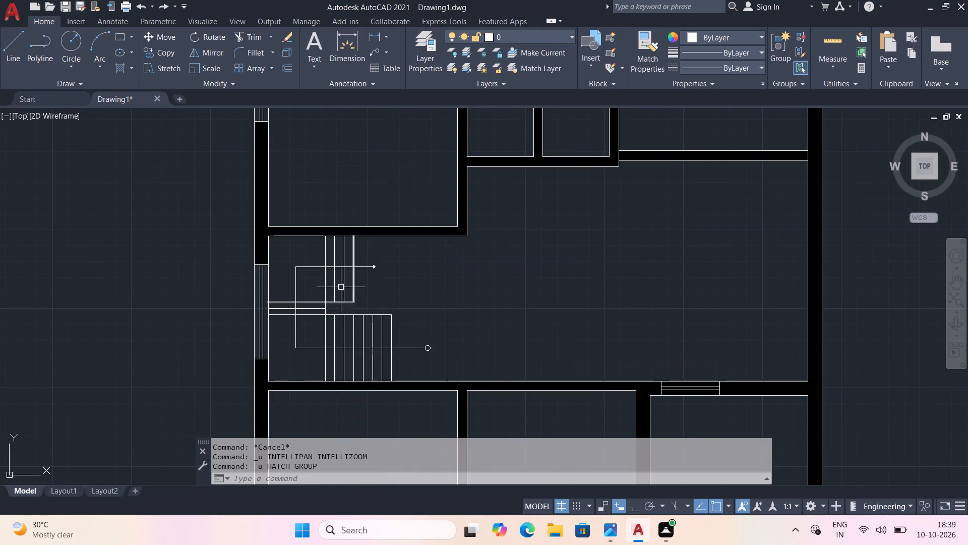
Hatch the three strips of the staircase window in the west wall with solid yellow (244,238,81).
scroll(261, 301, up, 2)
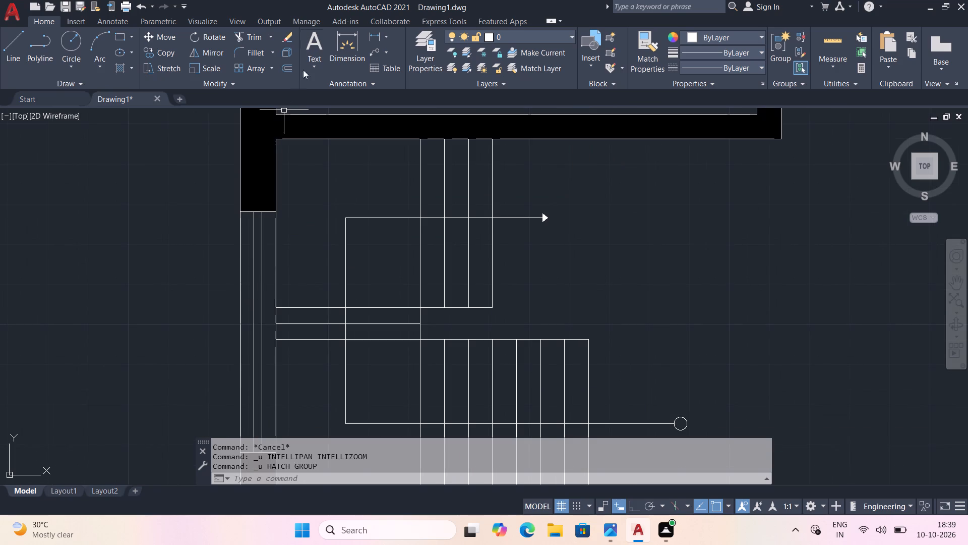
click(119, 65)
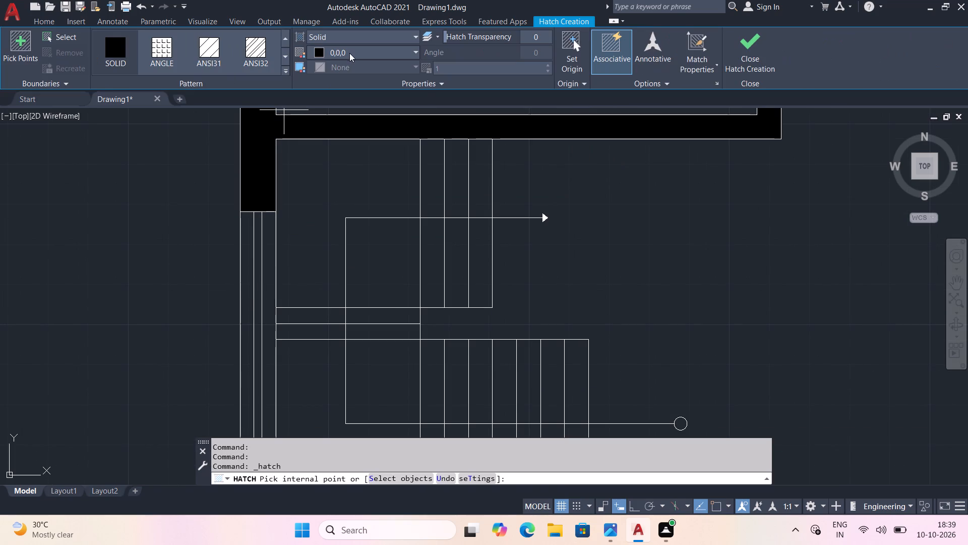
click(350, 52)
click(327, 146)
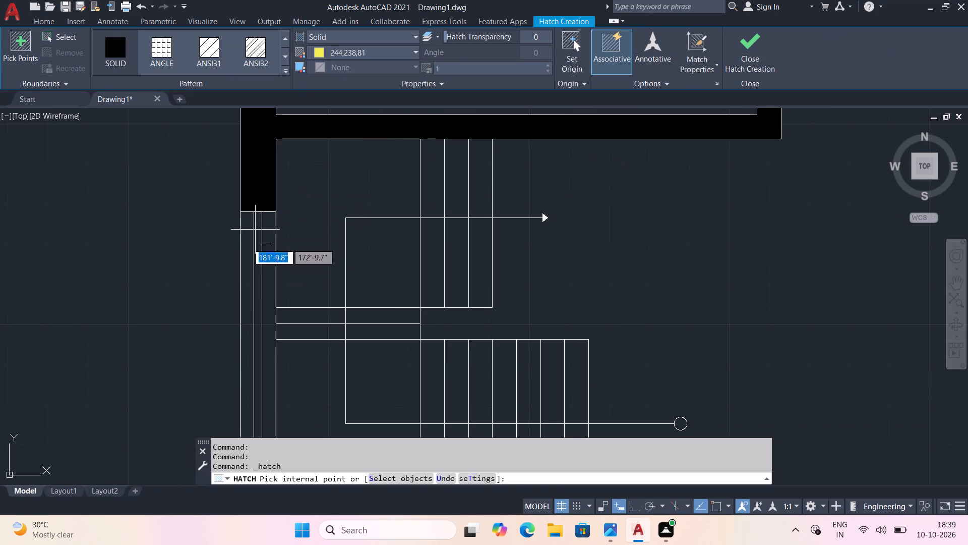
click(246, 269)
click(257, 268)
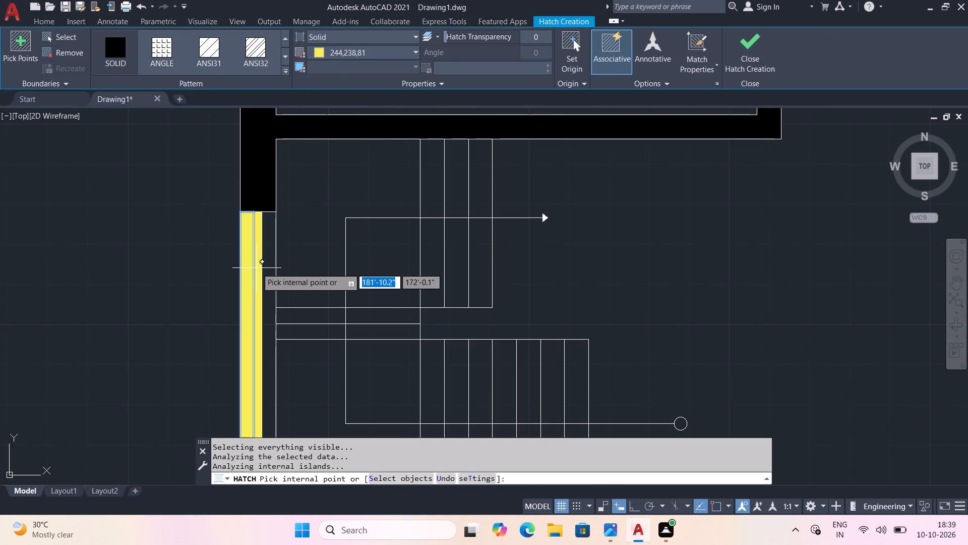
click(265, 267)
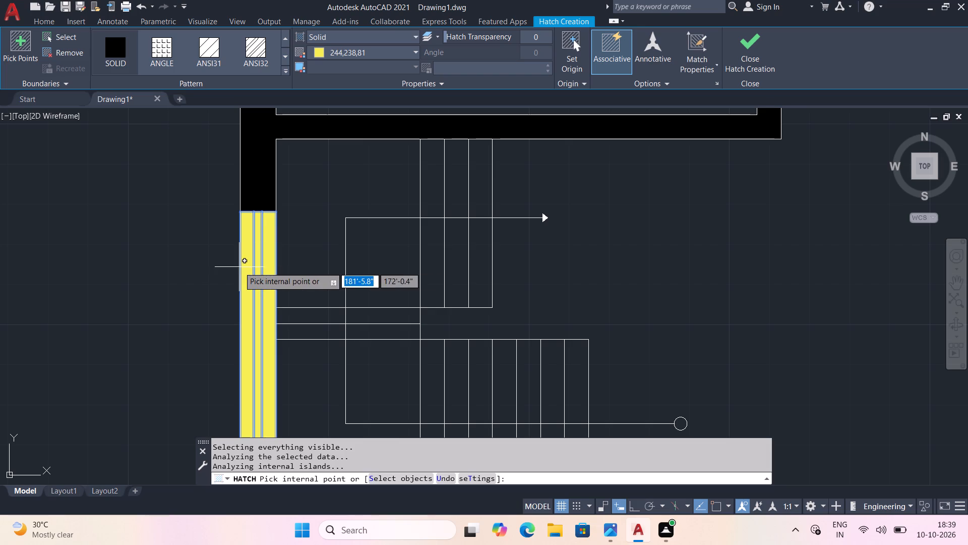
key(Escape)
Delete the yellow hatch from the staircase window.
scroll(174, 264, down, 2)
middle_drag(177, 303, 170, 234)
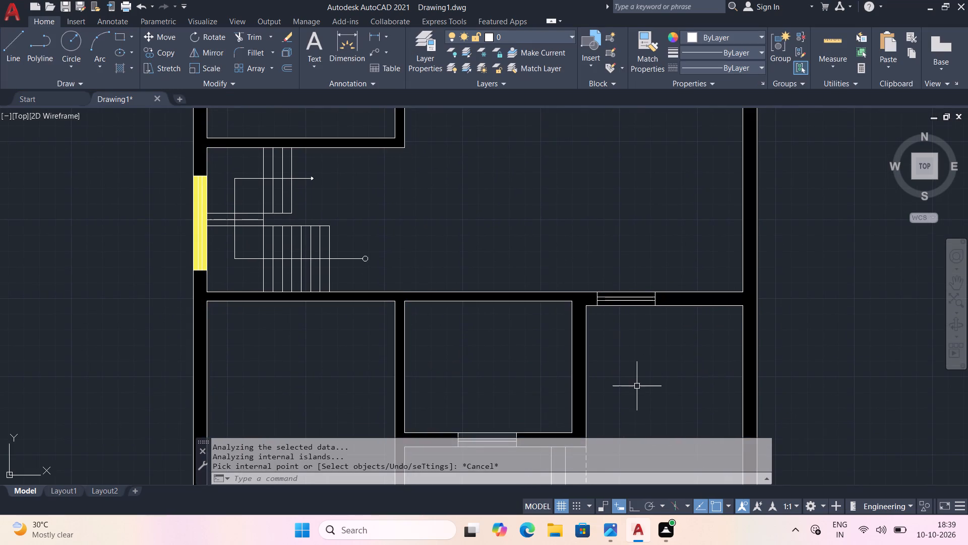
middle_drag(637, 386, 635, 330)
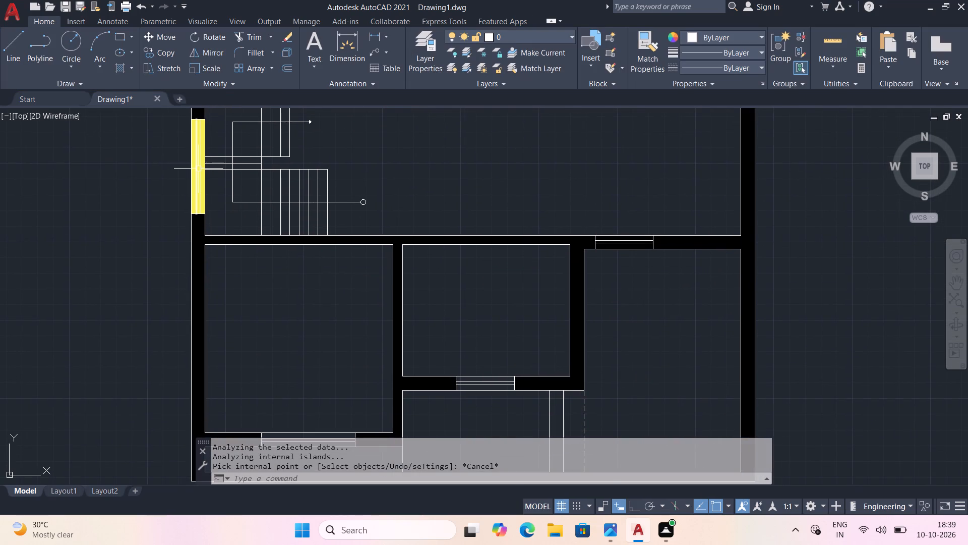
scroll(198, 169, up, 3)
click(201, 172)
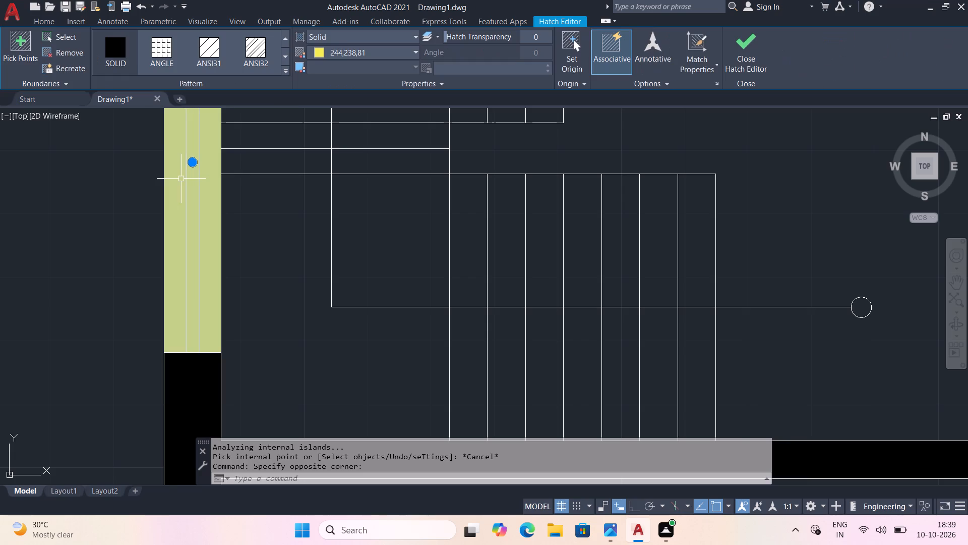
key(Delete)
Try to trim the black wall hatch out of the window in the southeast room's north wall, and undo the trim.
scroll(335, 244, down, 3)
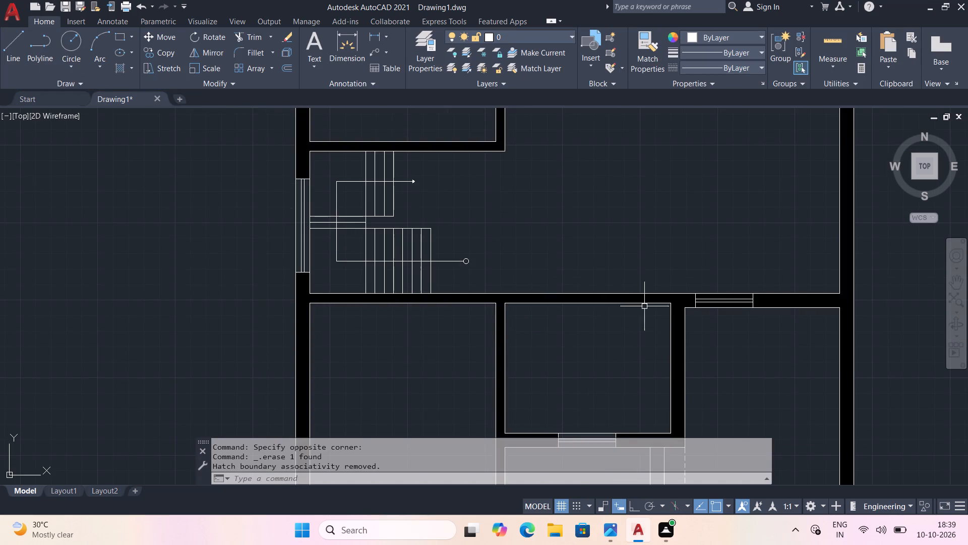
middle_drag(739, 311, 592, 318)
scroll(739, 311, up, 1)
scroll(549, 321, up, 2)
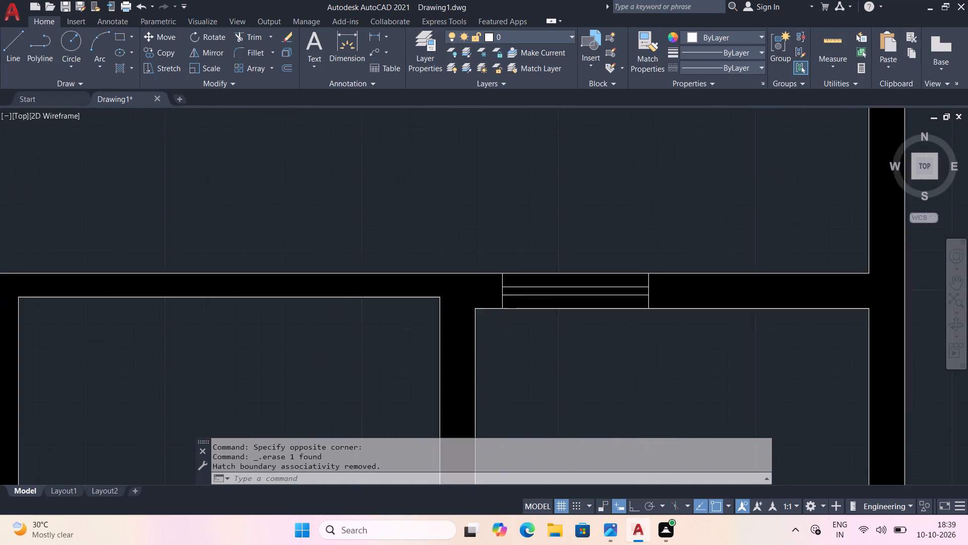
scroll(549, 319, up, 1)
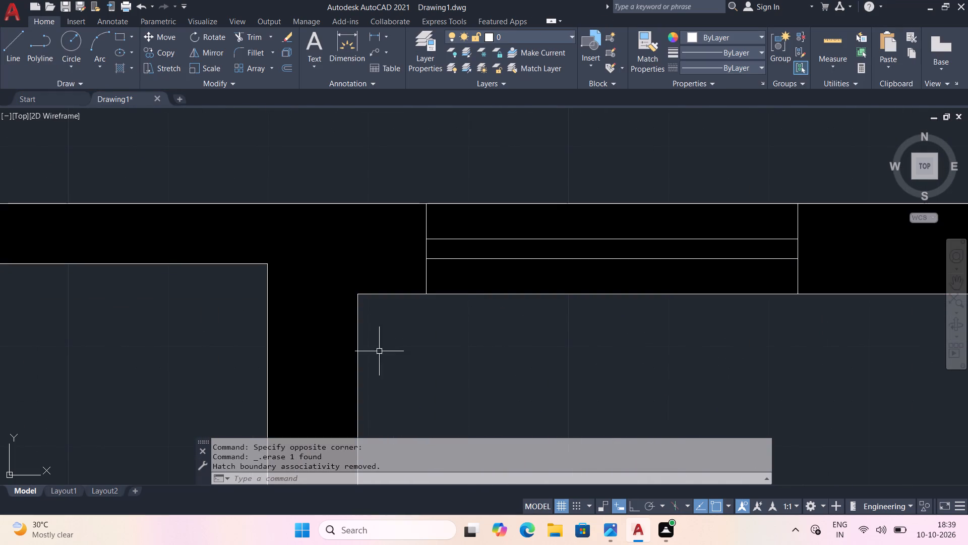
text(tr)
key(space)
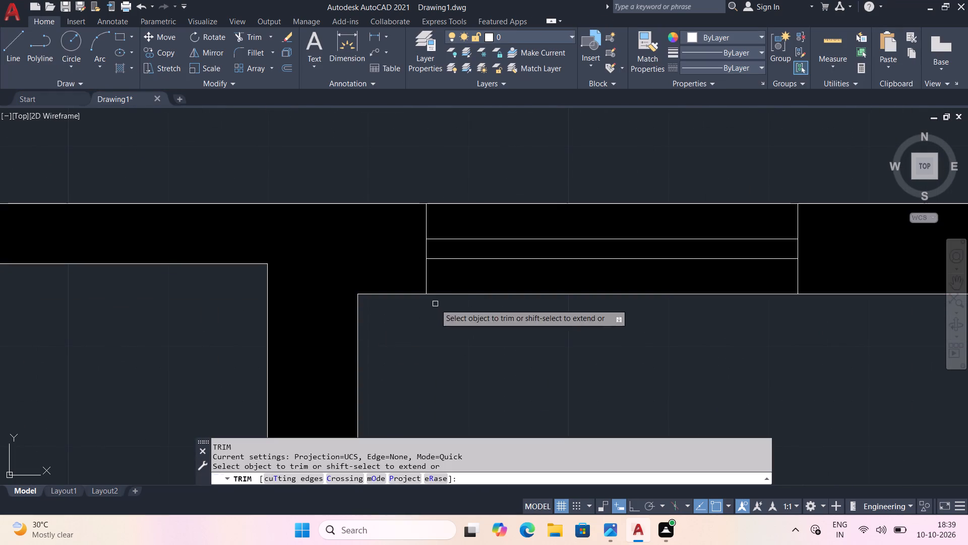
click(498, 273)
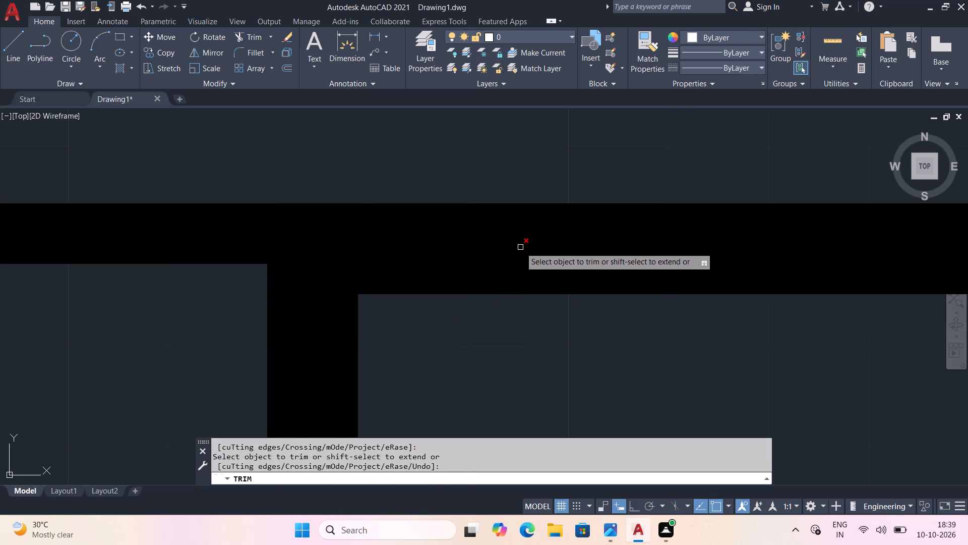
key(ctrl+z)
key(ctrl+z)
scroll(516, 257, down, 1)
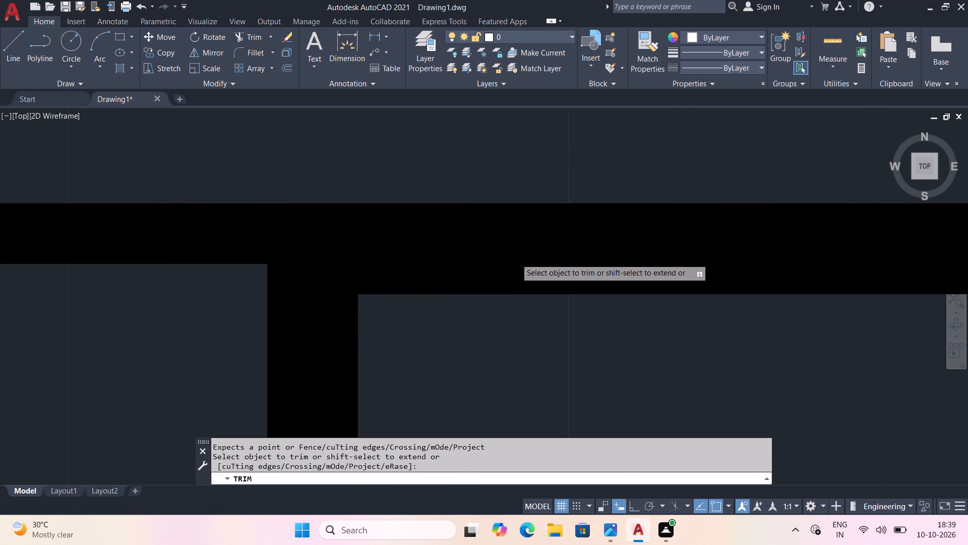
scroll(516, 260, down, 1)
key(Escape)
Move the window's rectangle and its two inner lines out of the southeast room's north wall, into the room just below.
scroll(502, 310, down, 2)
middle_drag(499, 299, 502, 195)
scroll(373, 339, up, 2)
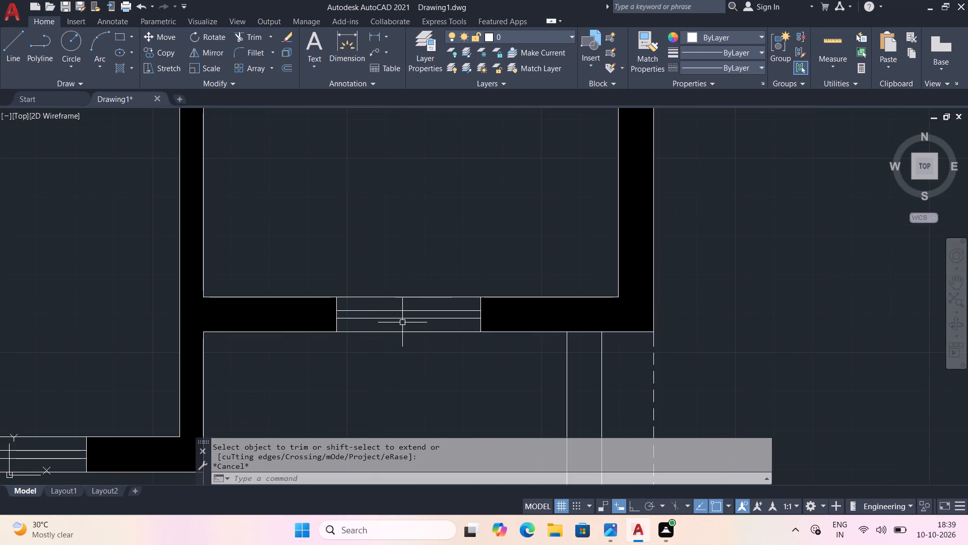
middle_drag(789, 232, 463, 426)
scroll(452, 215, up, 2)
scroll(455, 185, down, 1)
middle_drag(455, 221, 454, 282)
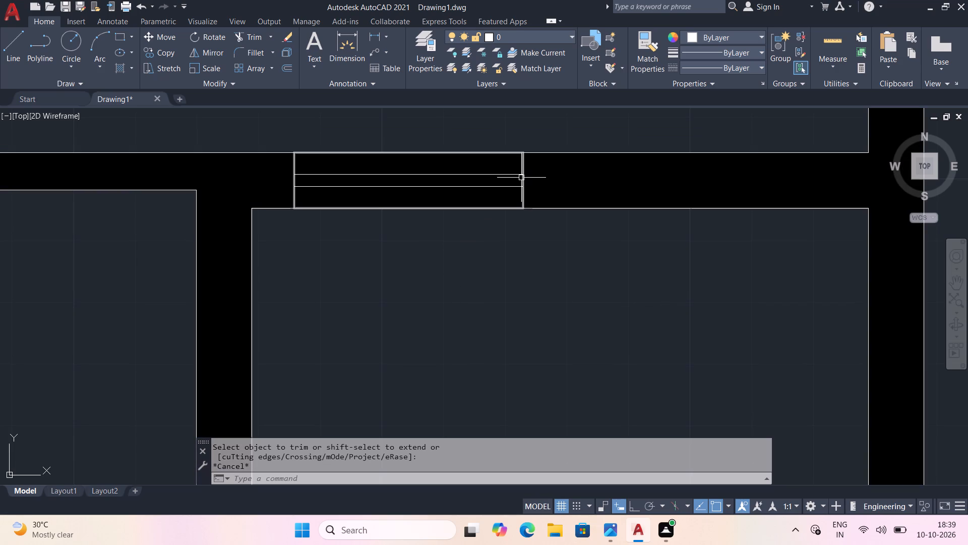
click(522, 174)
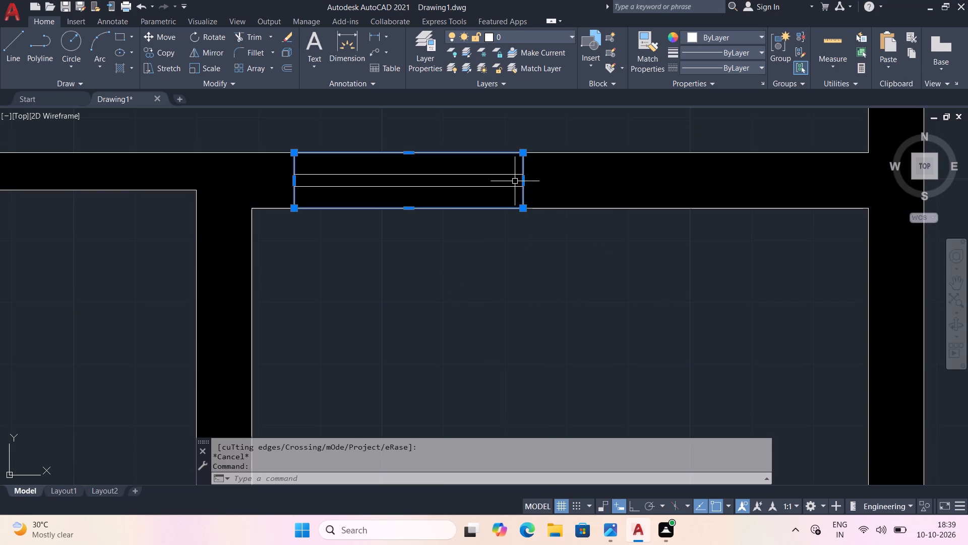
click(448, 176)
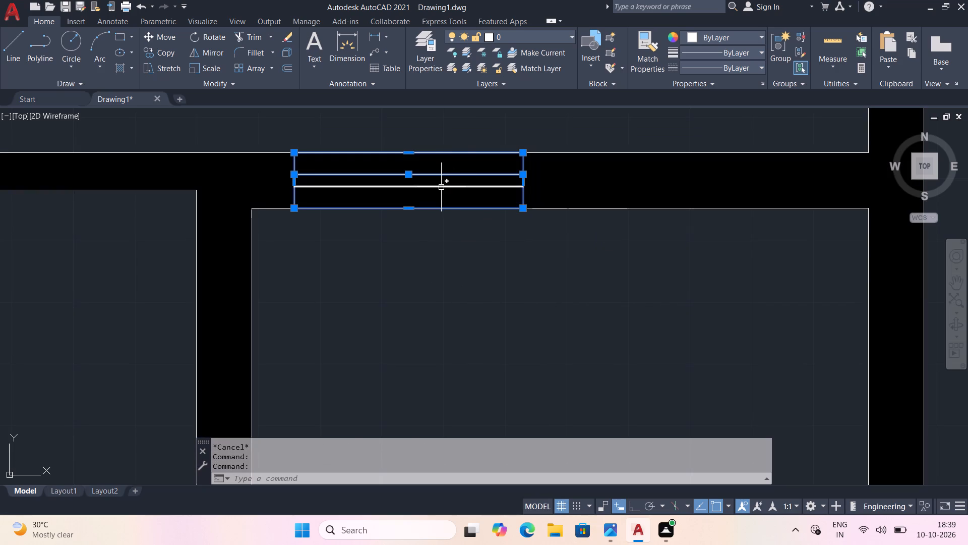
click(441, 187)
click(151, 35)
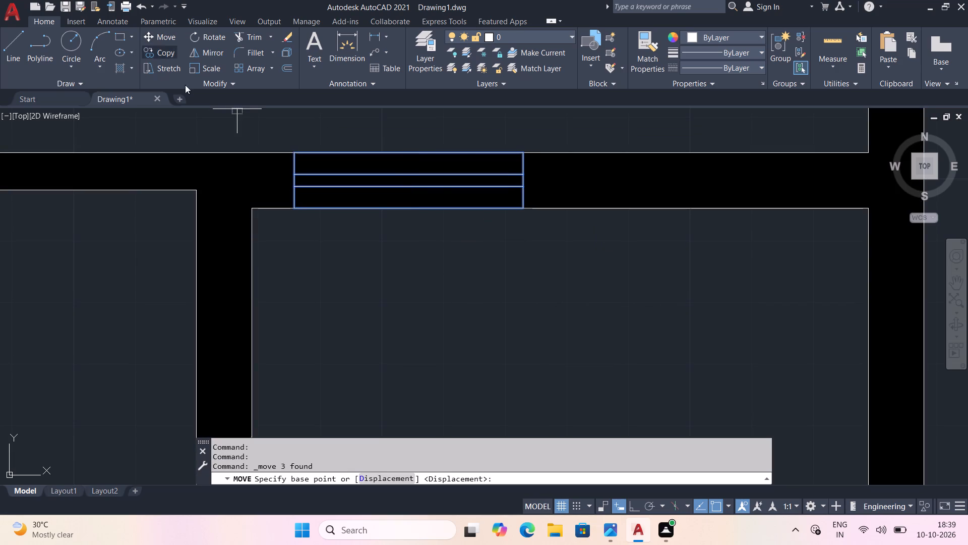
click(382, 154)
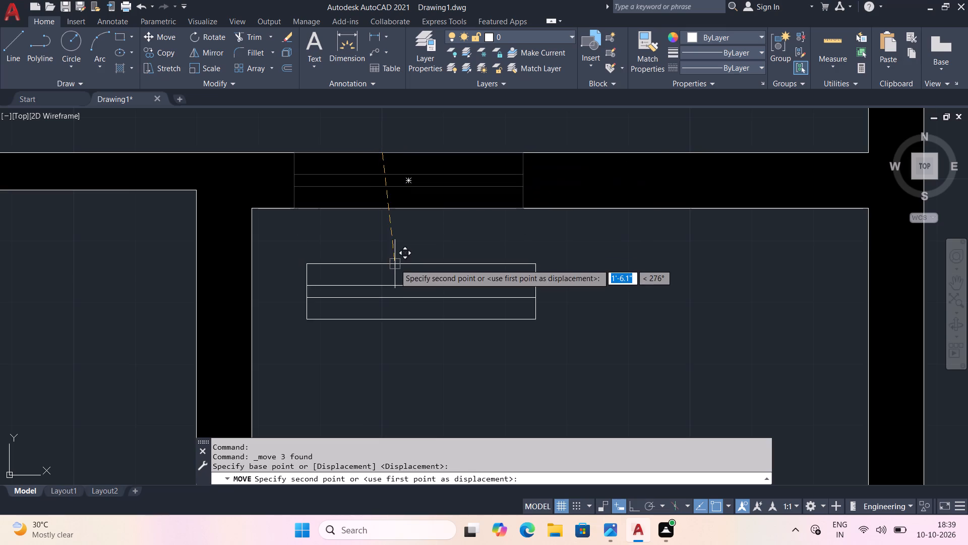
click(396, 273)
key(Escape)
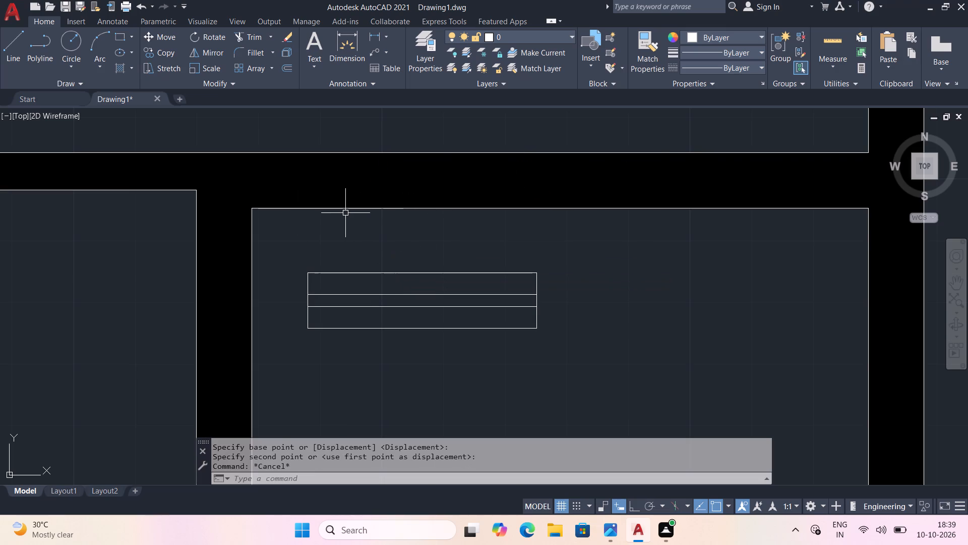
Draw two vertical lines across the southeast room's north wall thickness, one at each inner corner of the room.
key(l)
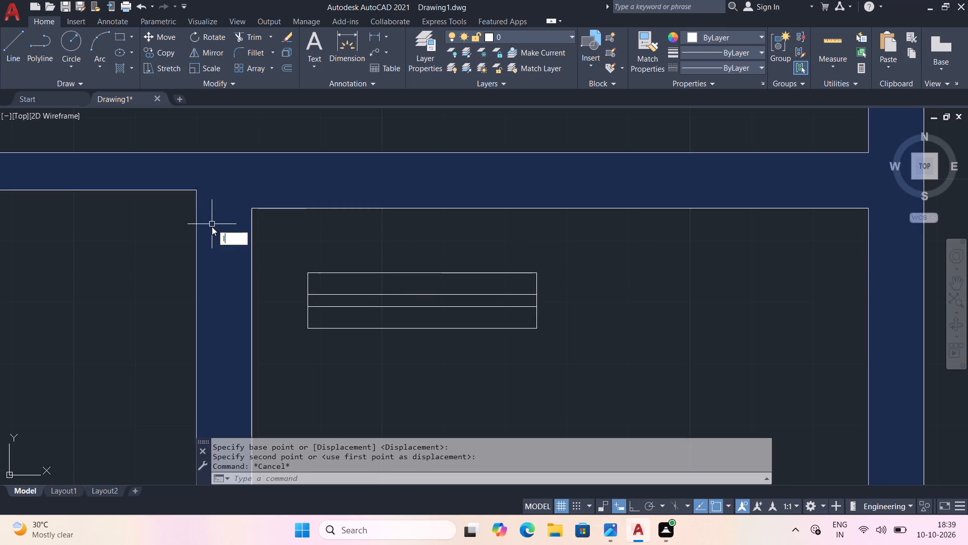
key(space)
click(253, 207)
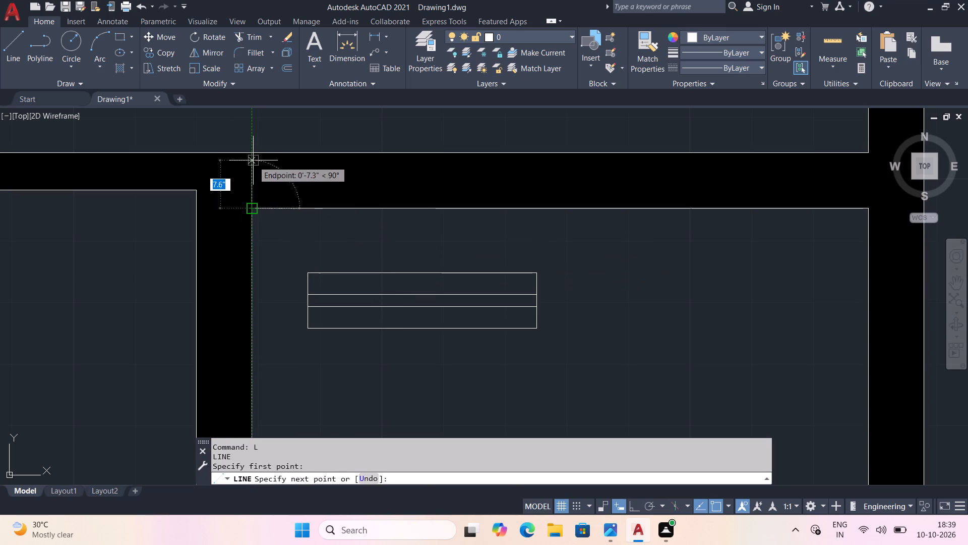
click(252, 152)
key(space)
key(space)
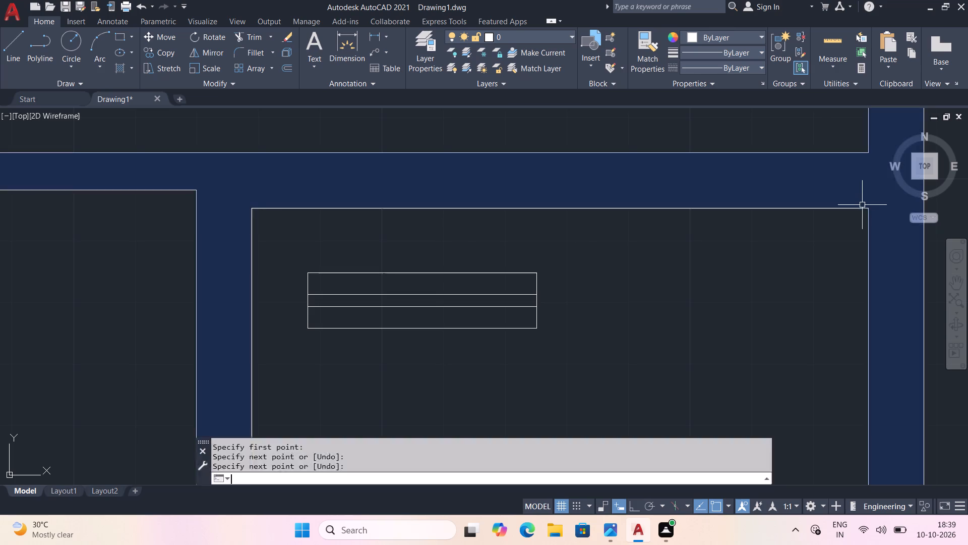
click(865, 210)
click(867, 154)
key(space)
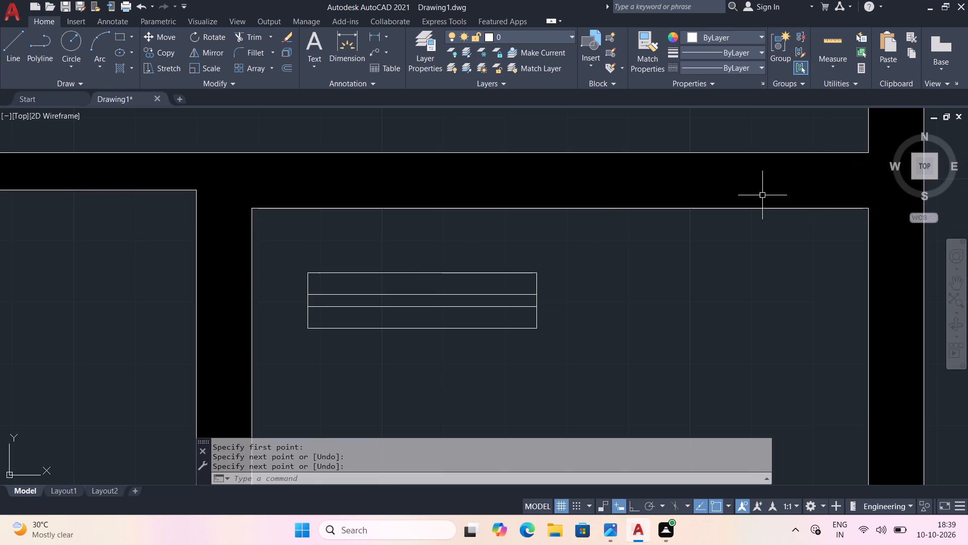
Delete the solid black hatch that fills the southeast room's north wall and the walls connected to it.
click(296, 187)
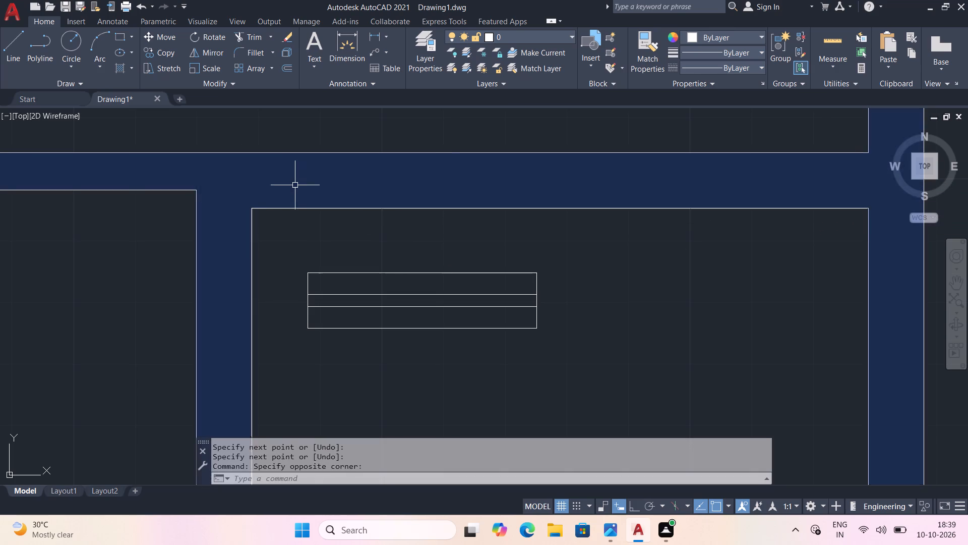
key(Delete)
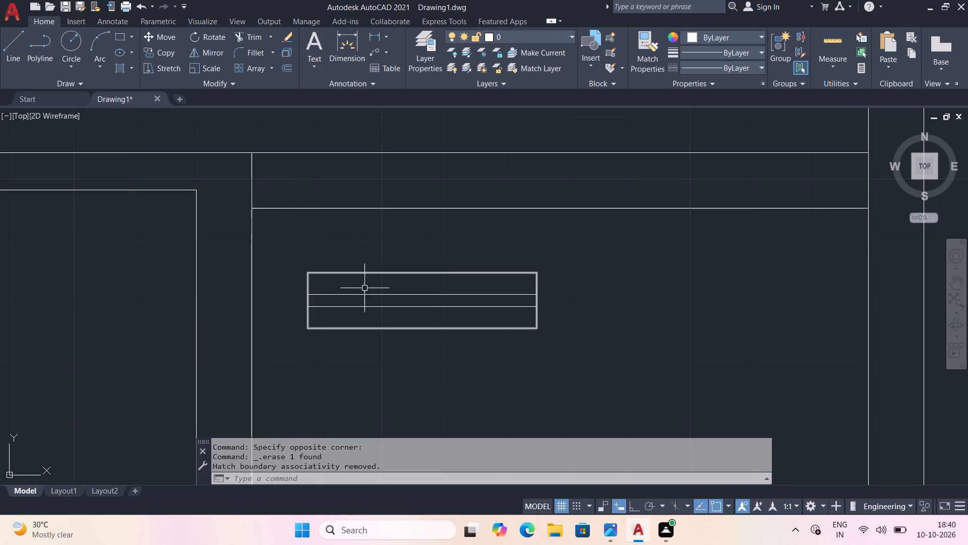
Move the window's rectangle and inner lines back into the southeast room's north wall, aligning its bottom edge with the wall's inner face.
click(404, 255)
click(419, 339)
drag(424, 352, 424, 347)
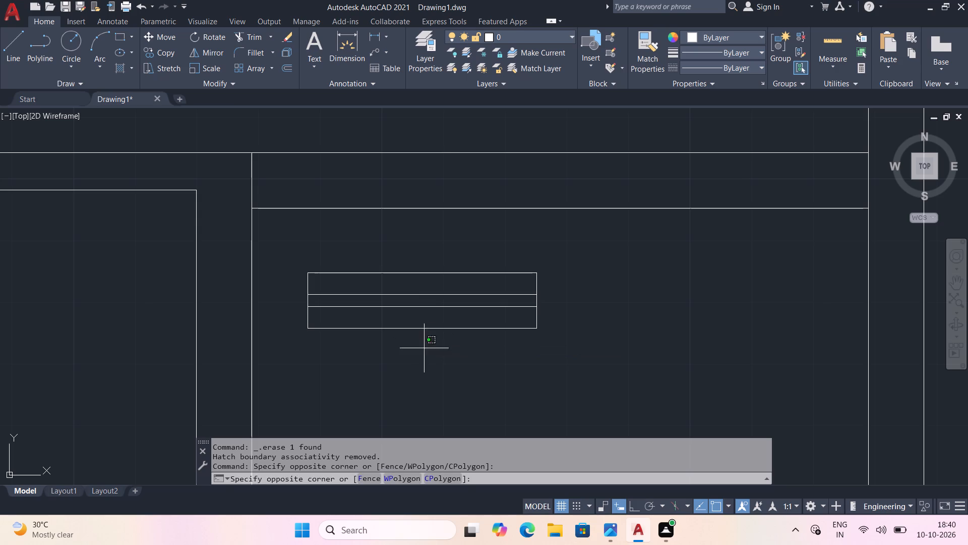
drag(424, 347, 425, 341)
click(398, 258)
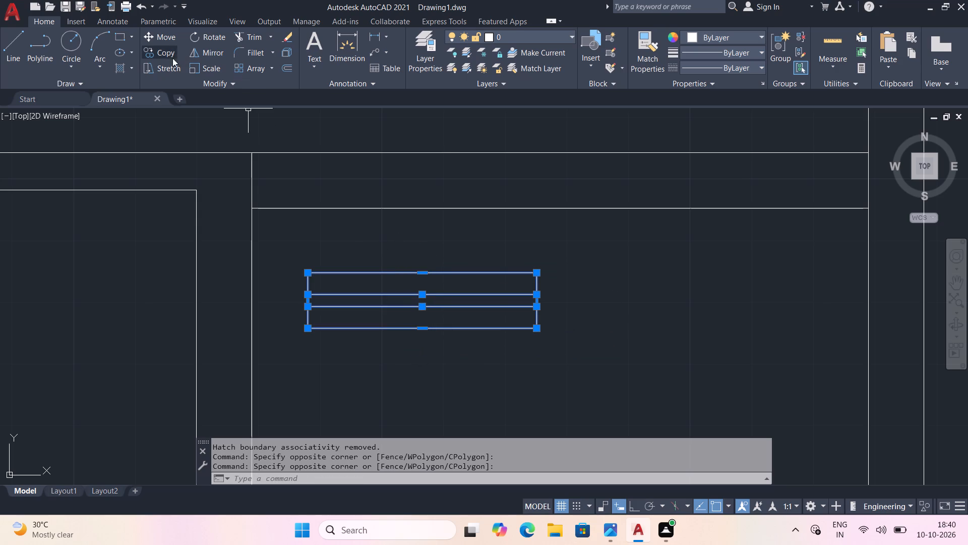
click(165, 37)
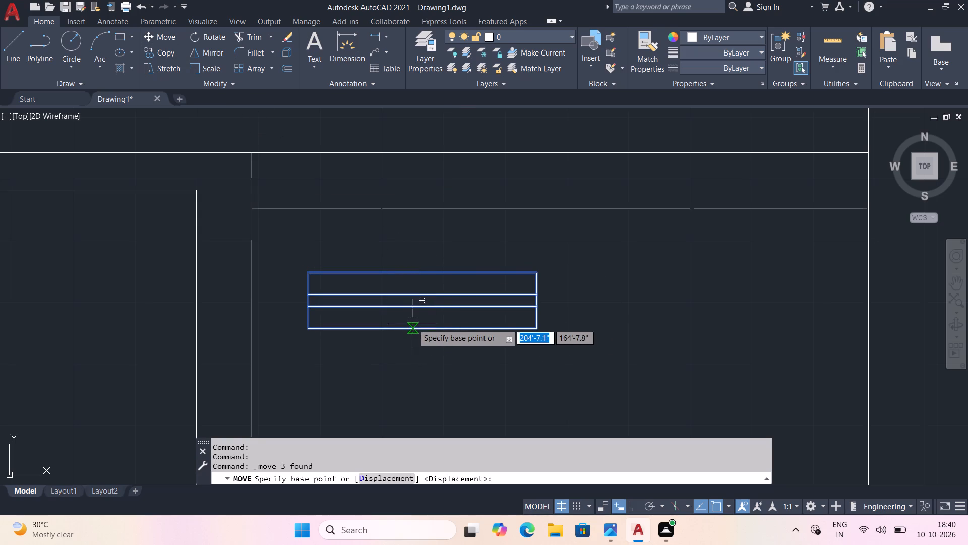
click(417, 331)
scroll(447, 209, up, 2)
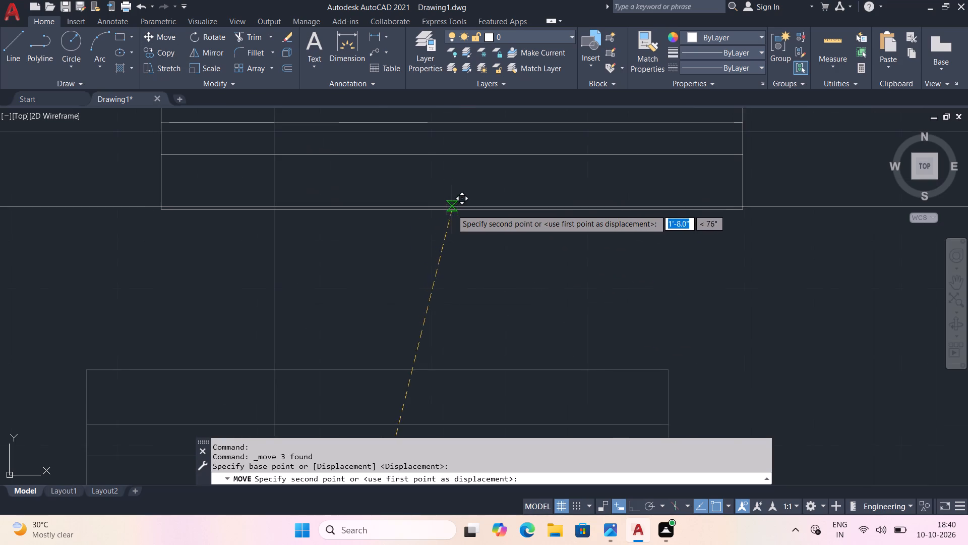
scroll(361, 208, up, 2)
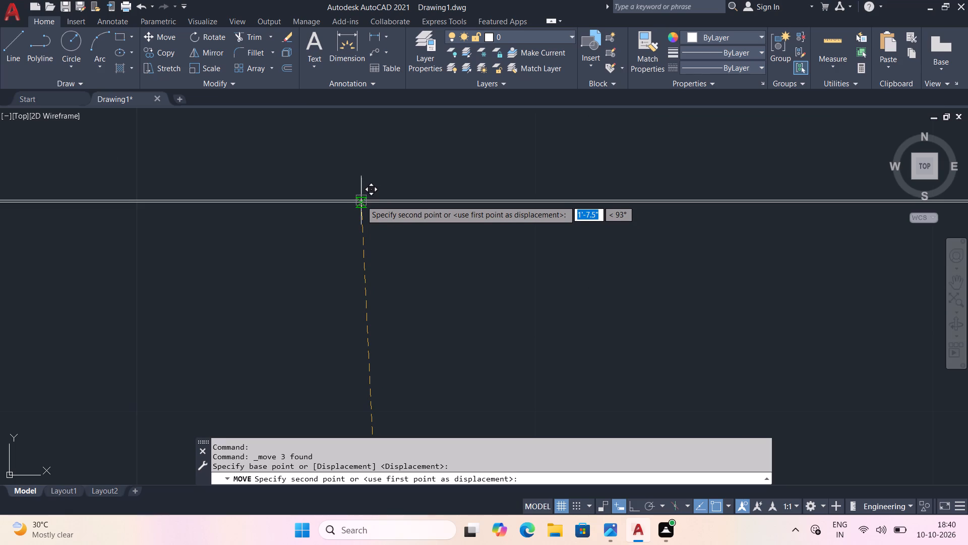
click(361, 202)
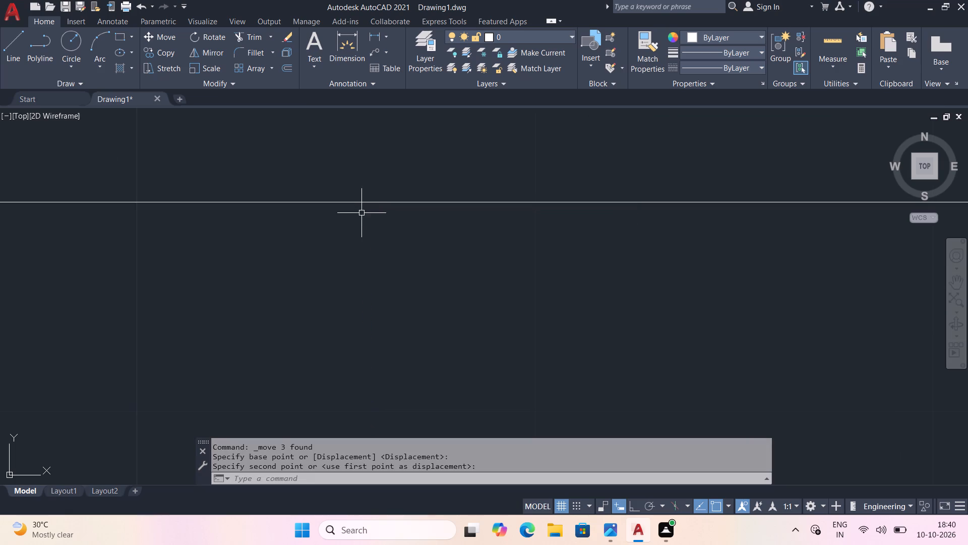
scroll(374, 292, down, 4)
middle_drag(360, 323, 448, 264)
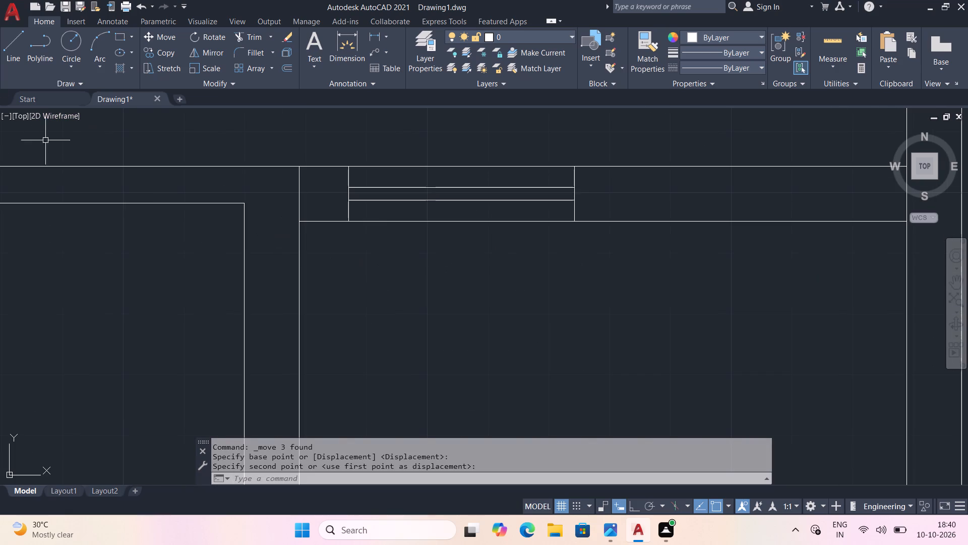
middle_drag(100, 196, 187, 150)
scroll(239, 225, down, 1)
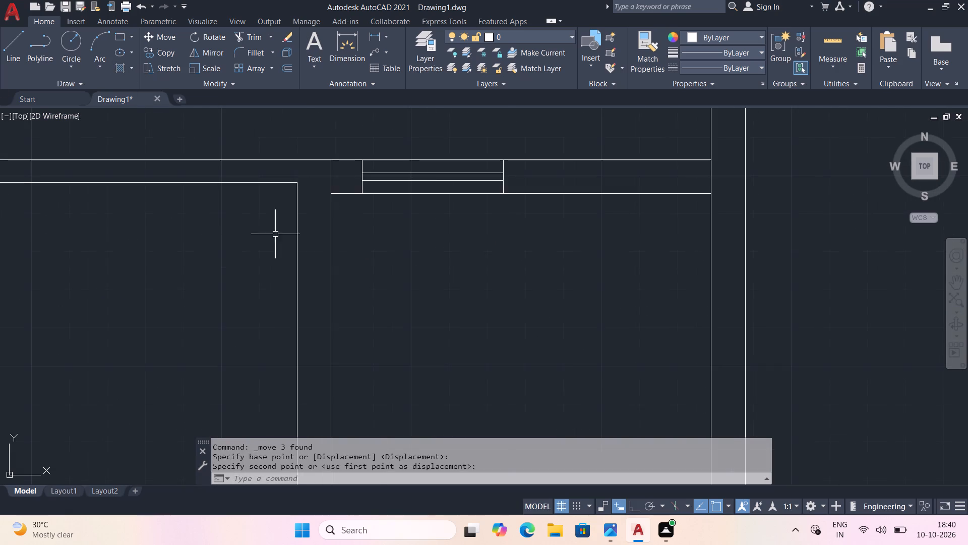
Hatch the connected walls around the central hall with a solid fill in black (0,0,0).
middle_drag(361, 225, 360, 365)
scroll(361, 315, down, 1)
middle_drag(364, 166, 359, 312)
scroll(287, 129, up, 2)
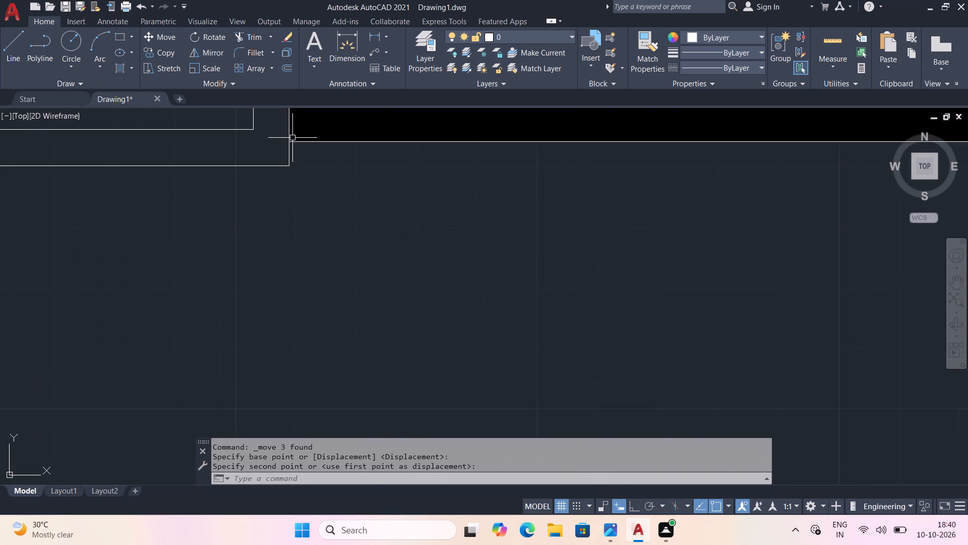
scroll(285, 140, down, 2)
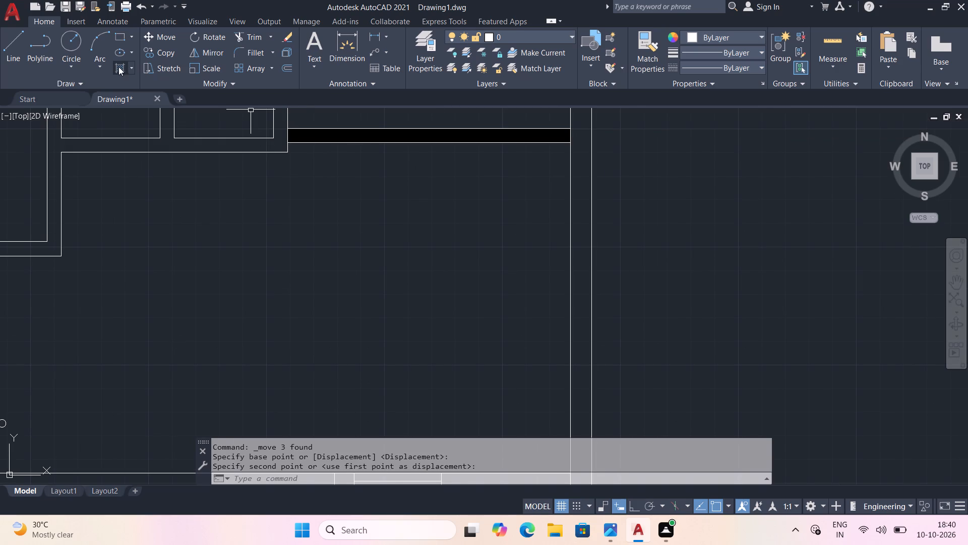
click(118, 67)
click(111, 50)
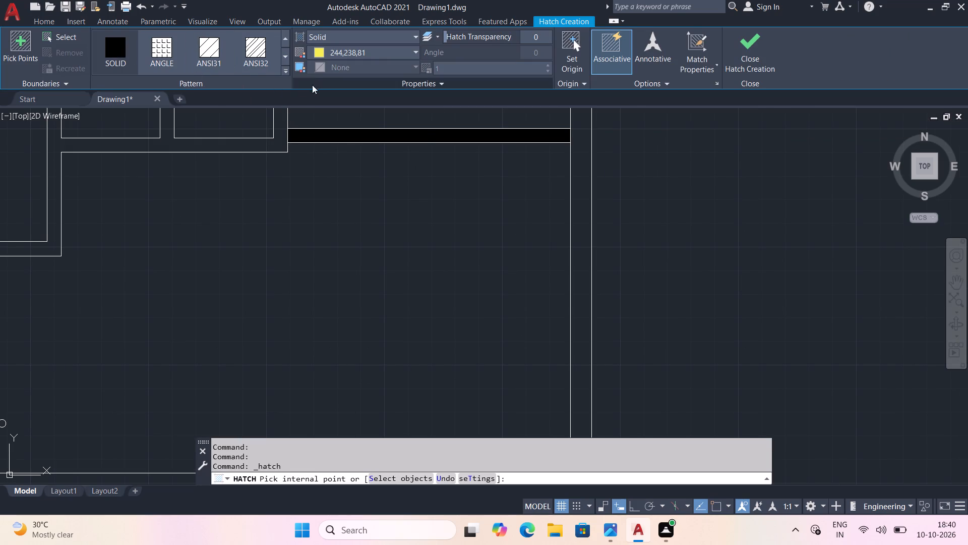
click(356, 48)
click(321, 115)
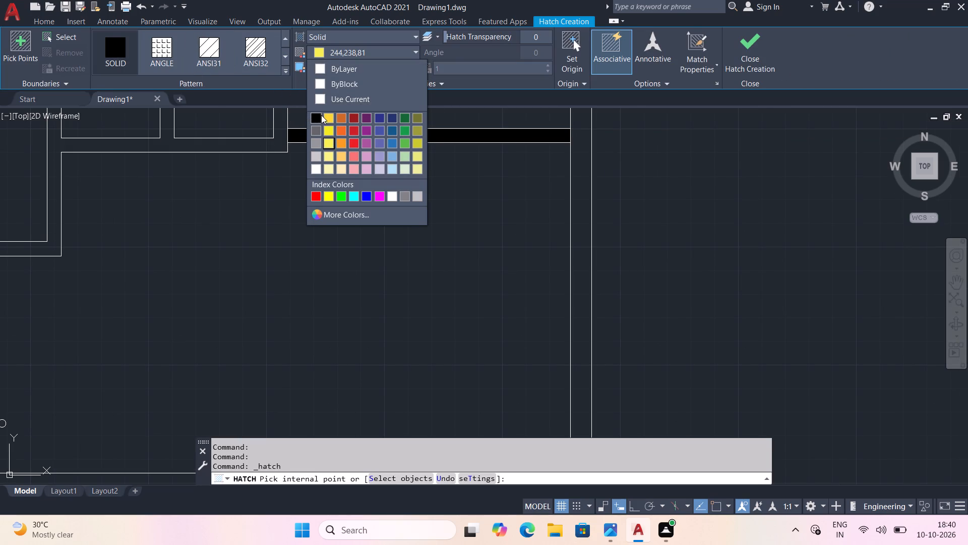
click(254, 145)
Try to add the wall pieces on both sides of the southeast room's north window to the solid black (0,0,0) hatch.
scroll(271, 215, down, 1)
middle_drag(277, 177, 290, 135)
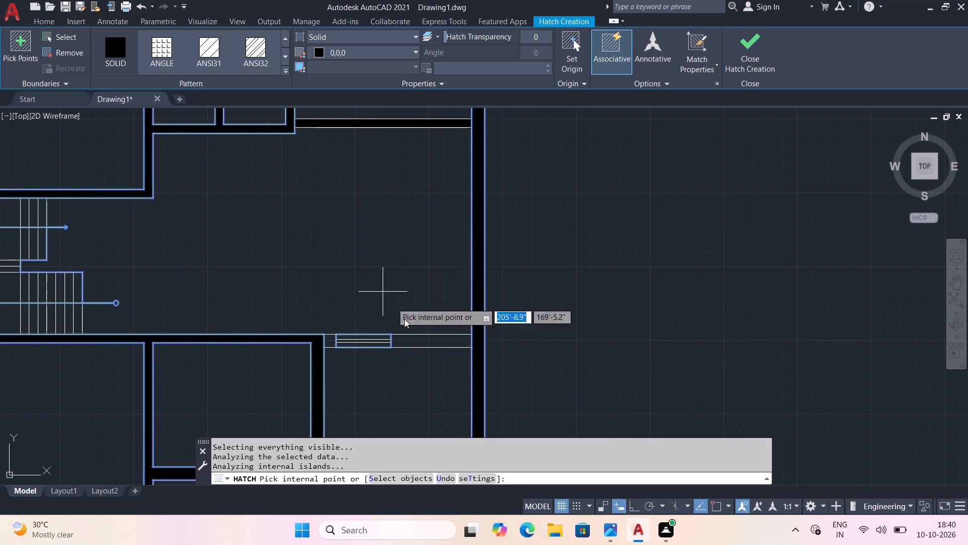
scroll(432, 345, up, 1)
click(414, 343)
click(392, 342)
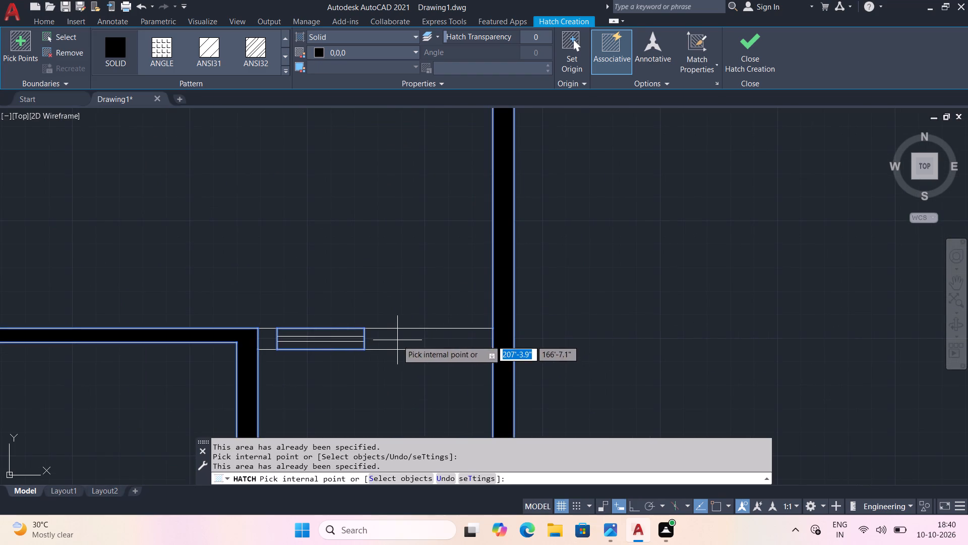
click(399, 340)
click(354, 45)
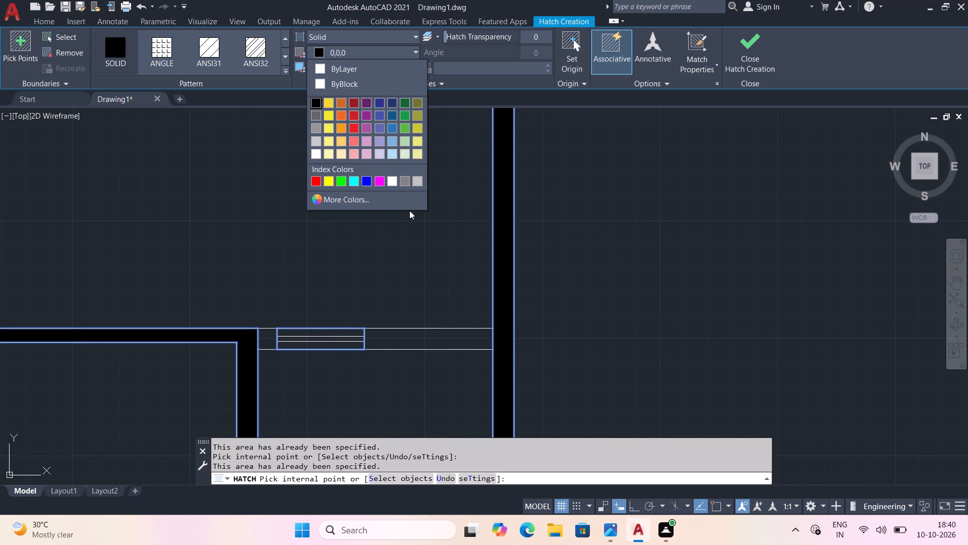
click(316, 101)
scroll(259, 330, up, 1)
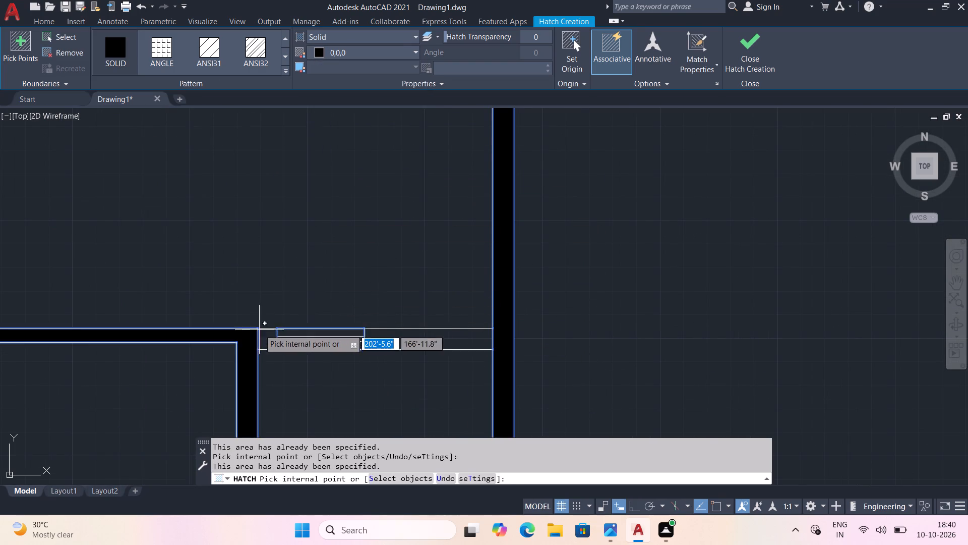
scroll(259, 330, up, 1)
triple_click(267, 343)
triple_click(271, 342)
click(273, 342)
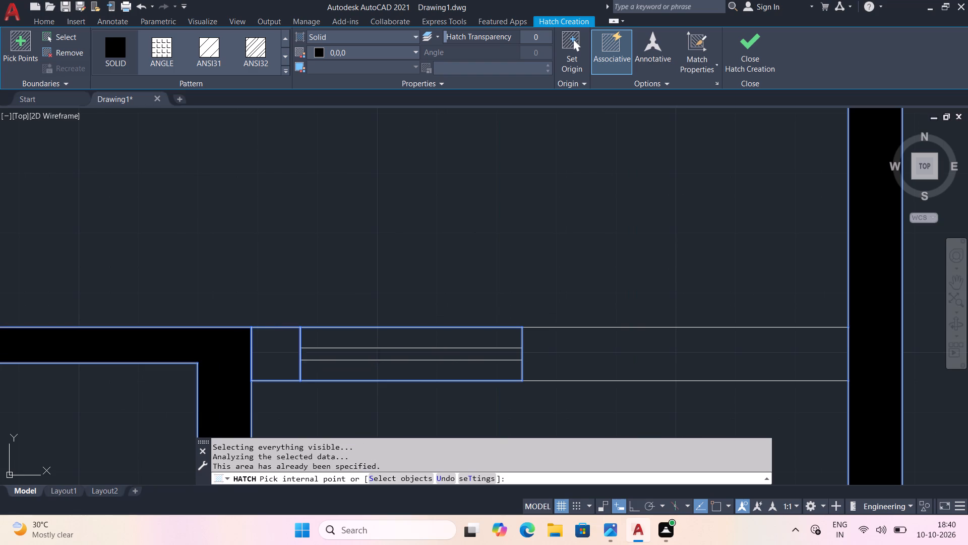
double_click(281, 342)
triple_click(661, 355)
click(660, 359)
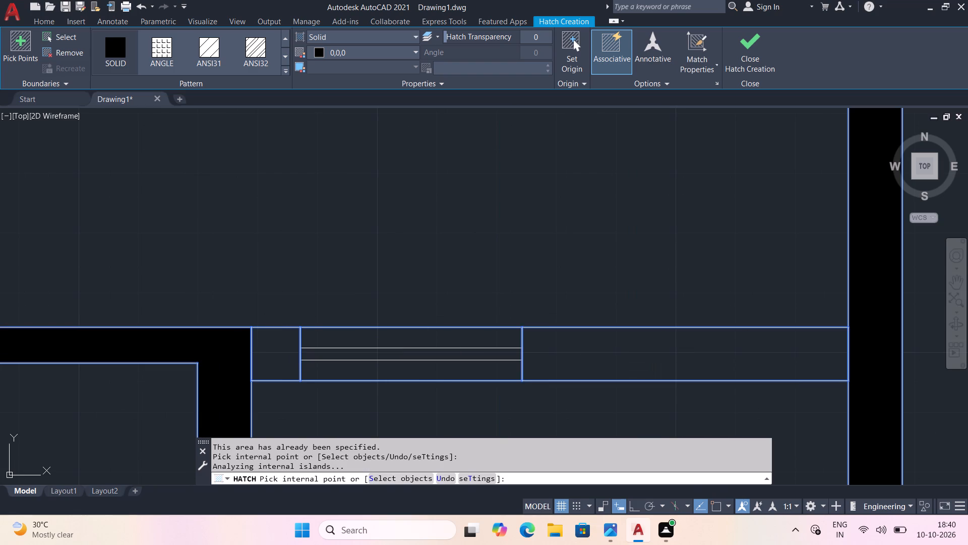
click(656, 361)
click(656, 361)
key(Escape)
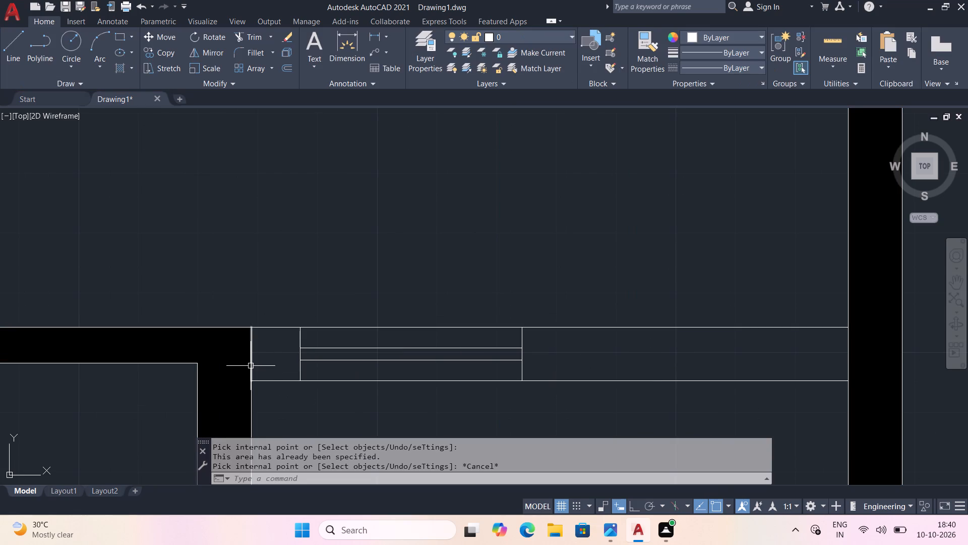
Trim away the vertical line across the southeast room's north wall at the room's west inner corner.
text(tr)
key(space)
click(251, 360)
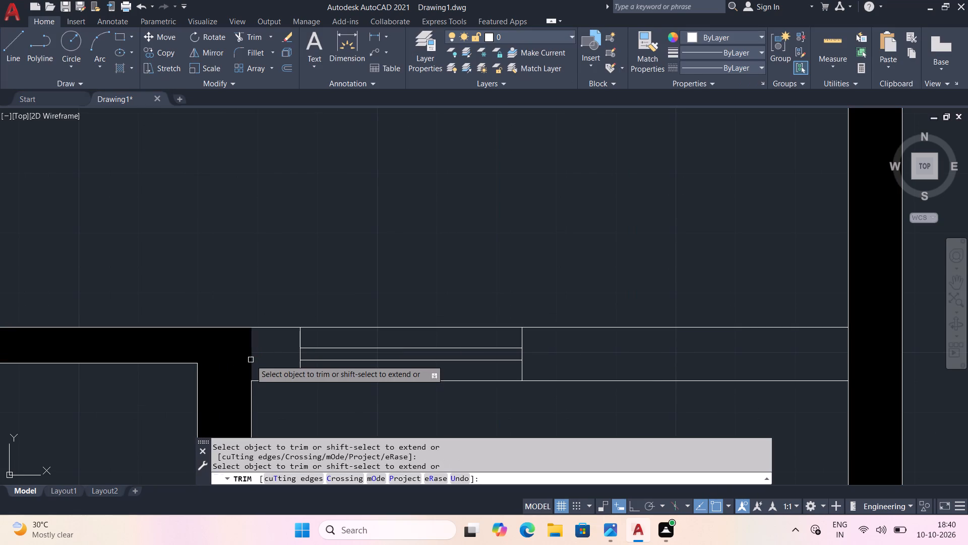
key(Escape)
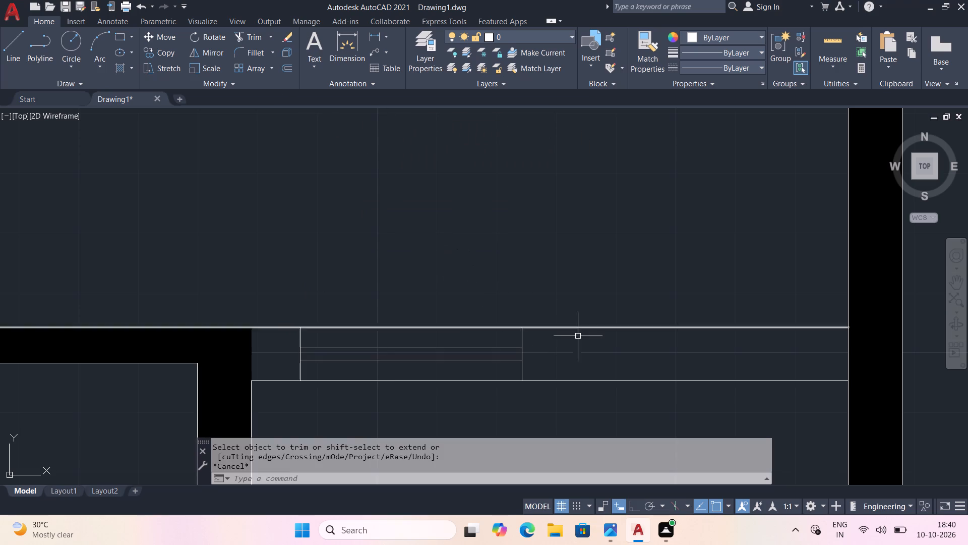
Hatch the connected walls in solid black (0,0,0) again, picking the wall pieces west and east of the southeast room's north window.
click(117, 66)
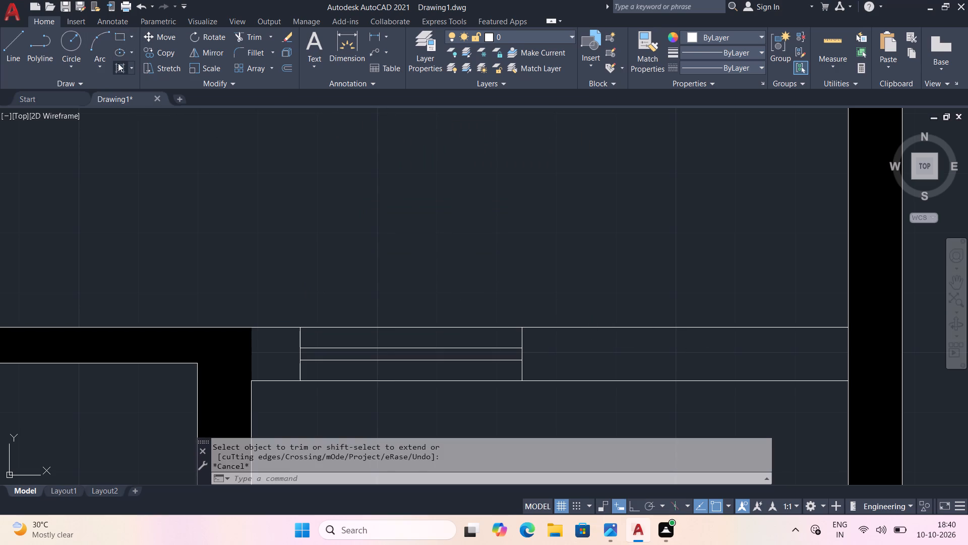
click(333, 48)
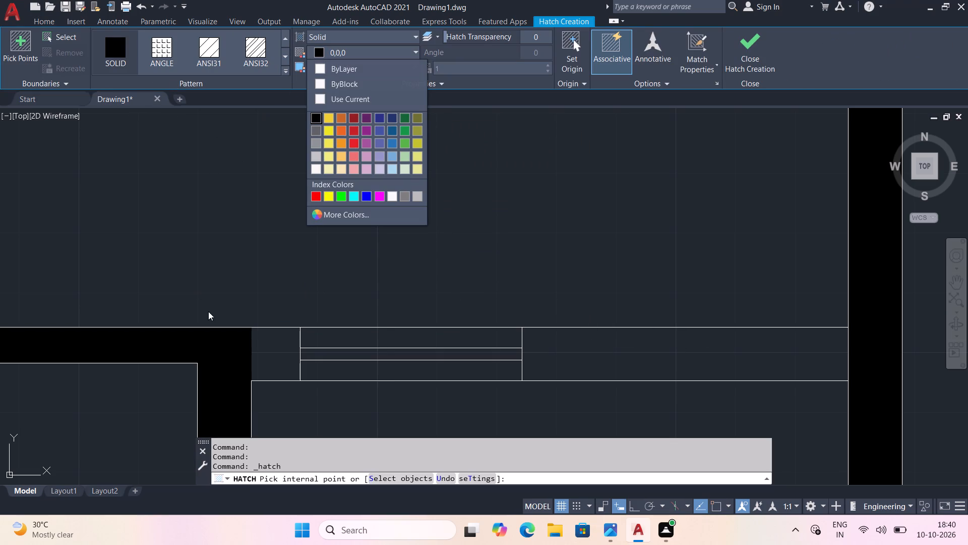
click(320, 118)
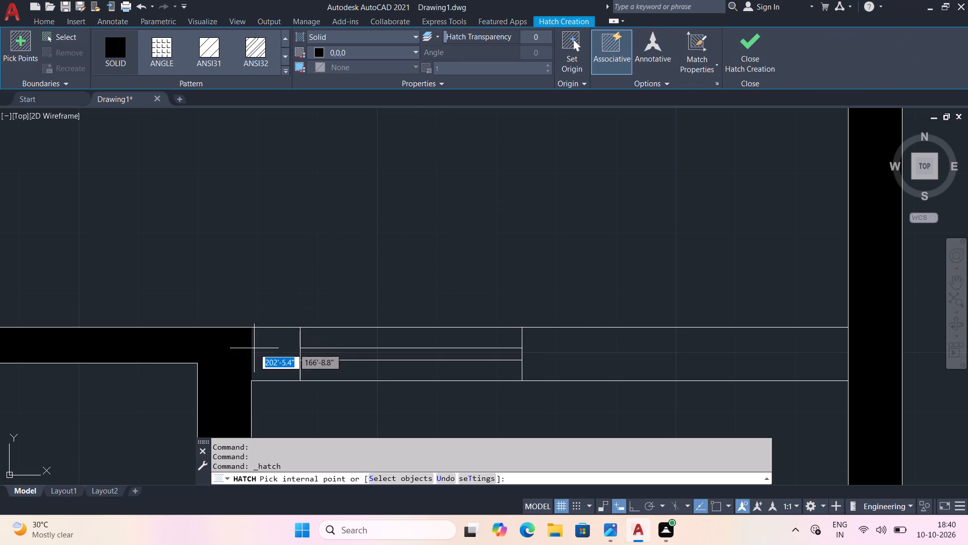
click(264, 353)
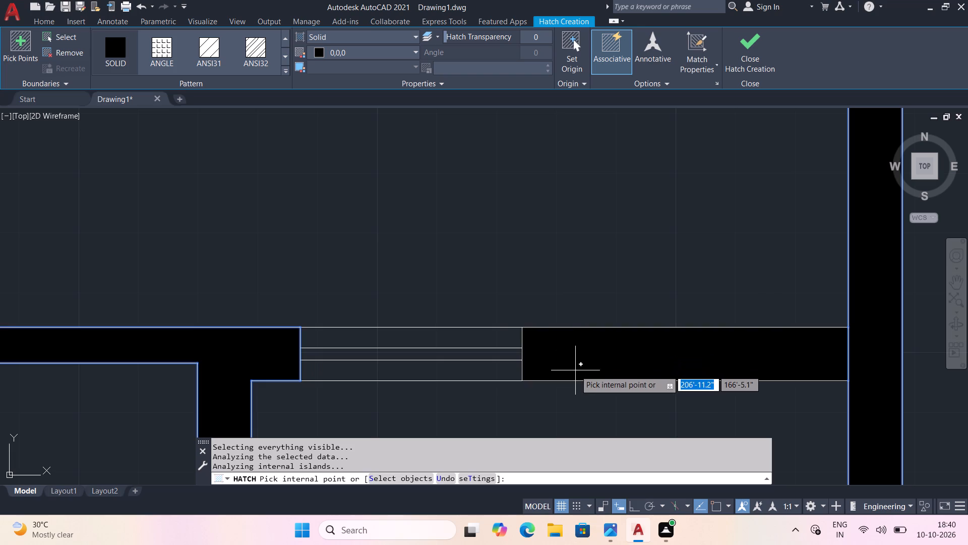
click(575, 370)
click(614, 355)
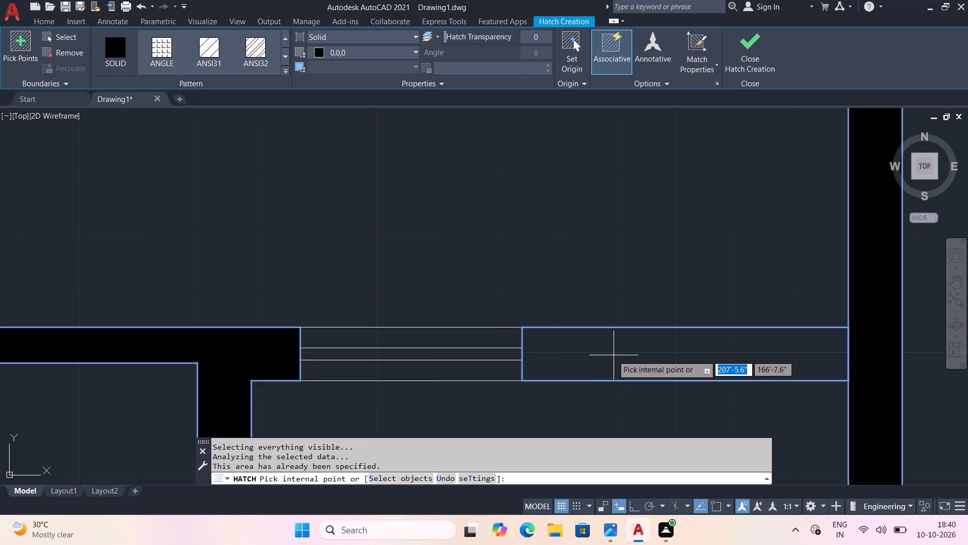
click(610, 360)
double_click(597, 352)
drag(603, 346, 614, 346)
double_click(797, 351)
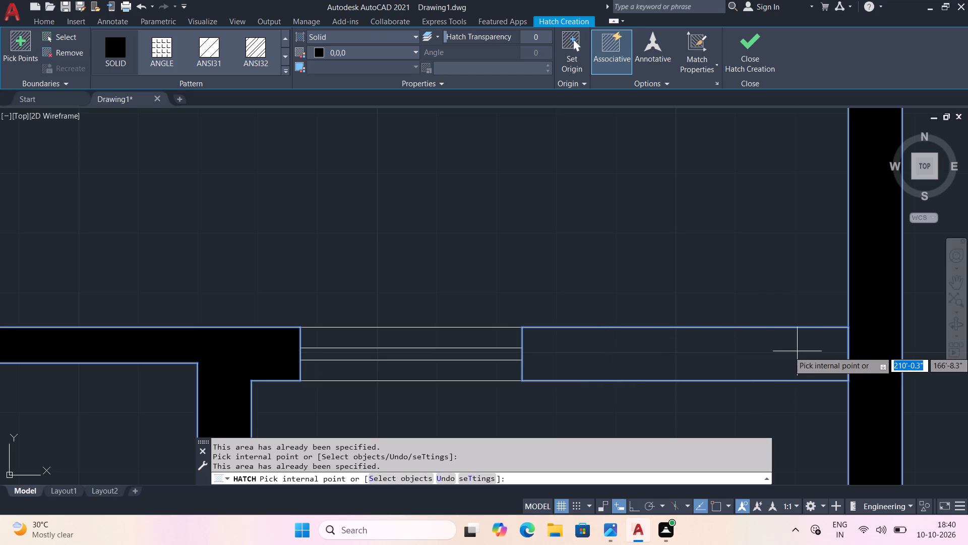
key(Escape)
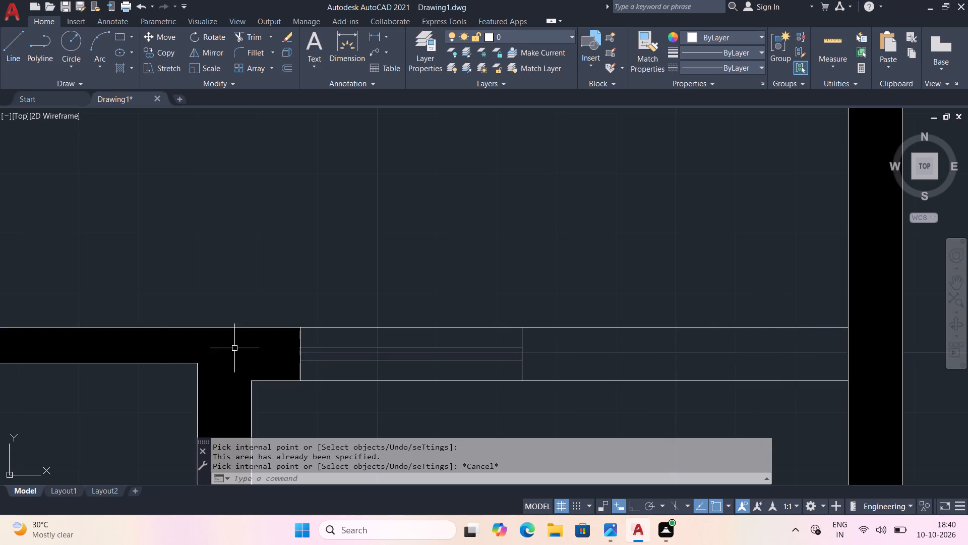
Trim away the vertical line across the southeast room's north wall at the room's east inner corner.
key(t)
key(r)
key(space)
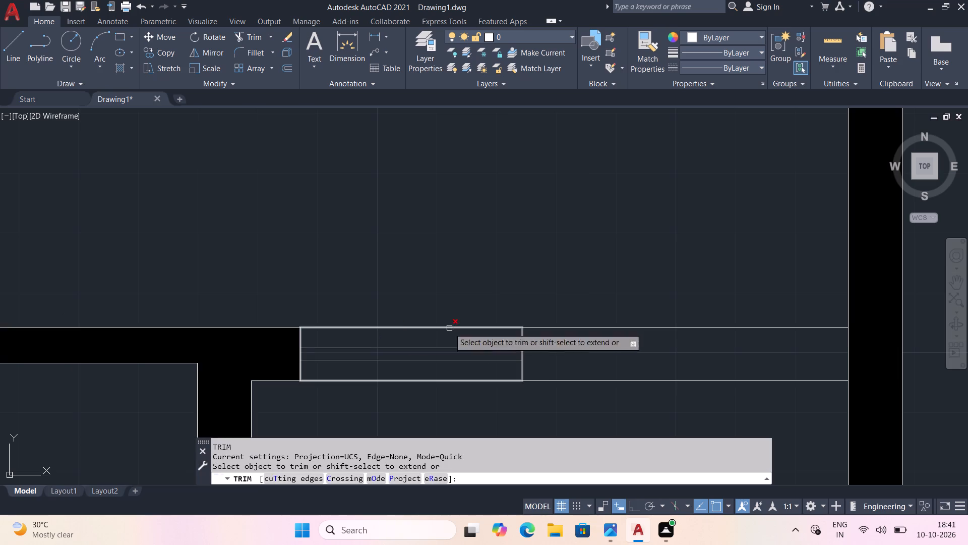
click(846, 358)
key(F1)
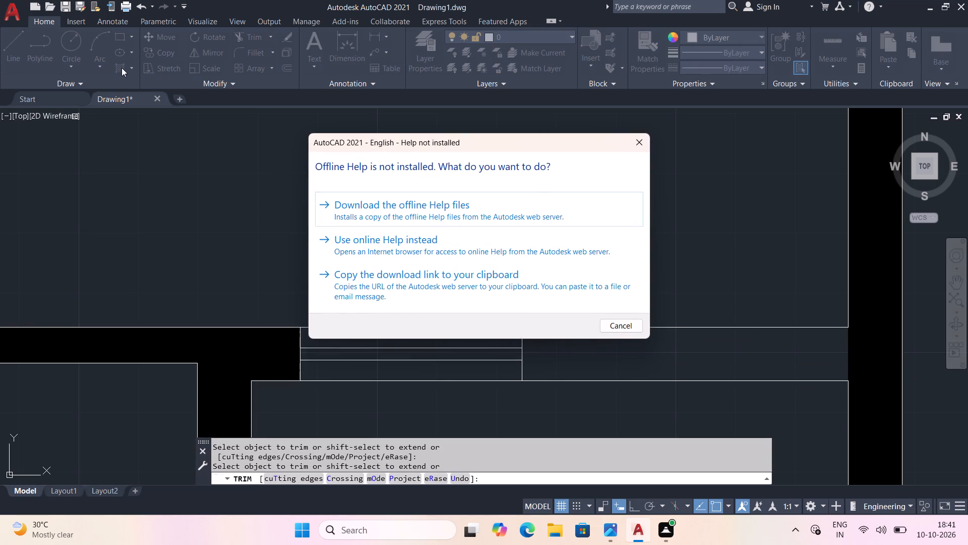
click(630, 140)
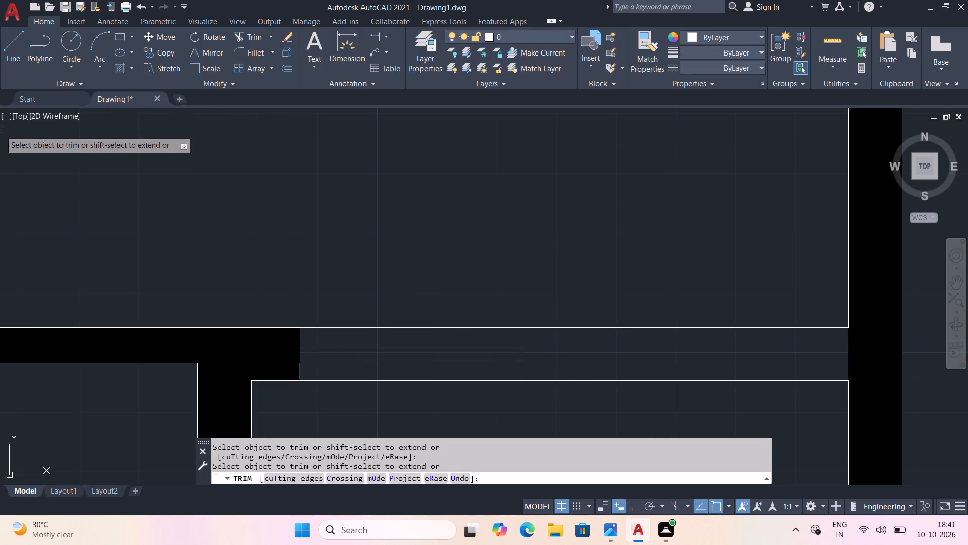
scroll(473, 224, down, 4)
scroll(403, 298, down, 2)
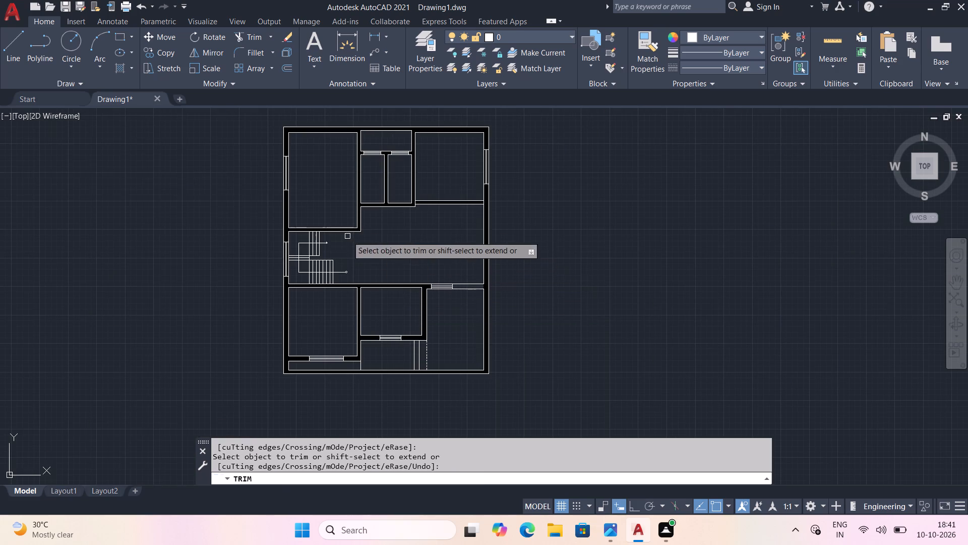
key(Escape)
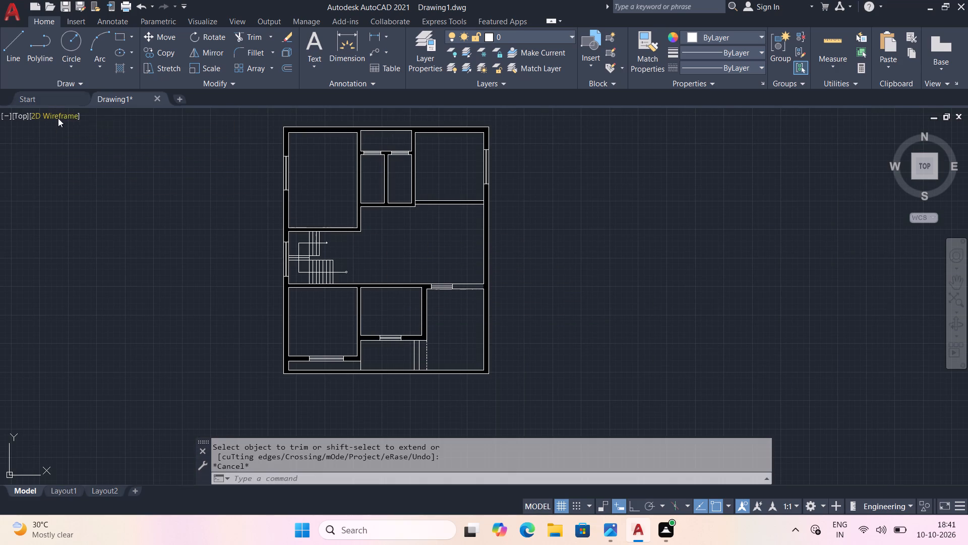
Examine the solid wall hatching around the window openings, the small upper rooms and the staircase.
scroll(293, 251, up, 2)
middle_drag(446, 245, 397, 313)
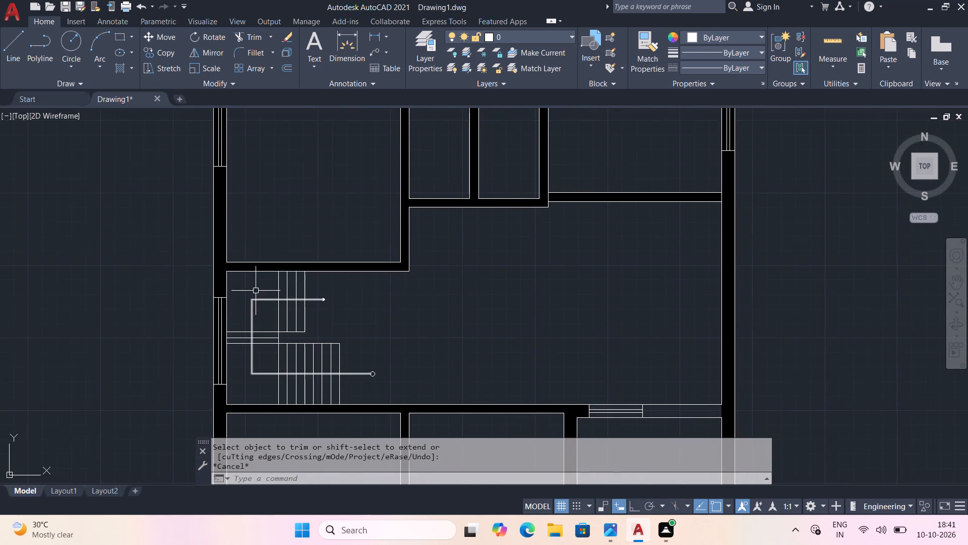
scroll(255, 291, up, 1)
scroll(187, 326, down, 4)
scroll(209, 266, up, 3)
scroll(125, 311, up, 2)
scroll(125, 311, down, 2)
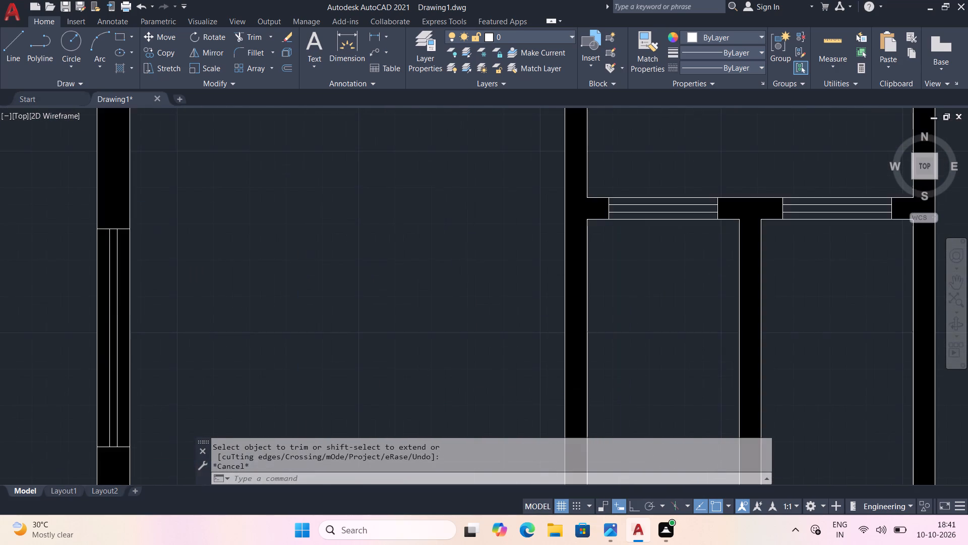
scroll(125, 311, down, 2)
middle_drag(126, 343, 168, 256)
scroll(133, 323, up, 1)
scroll(212, 301, up, 3)
scroll(125, 326, down, 1)
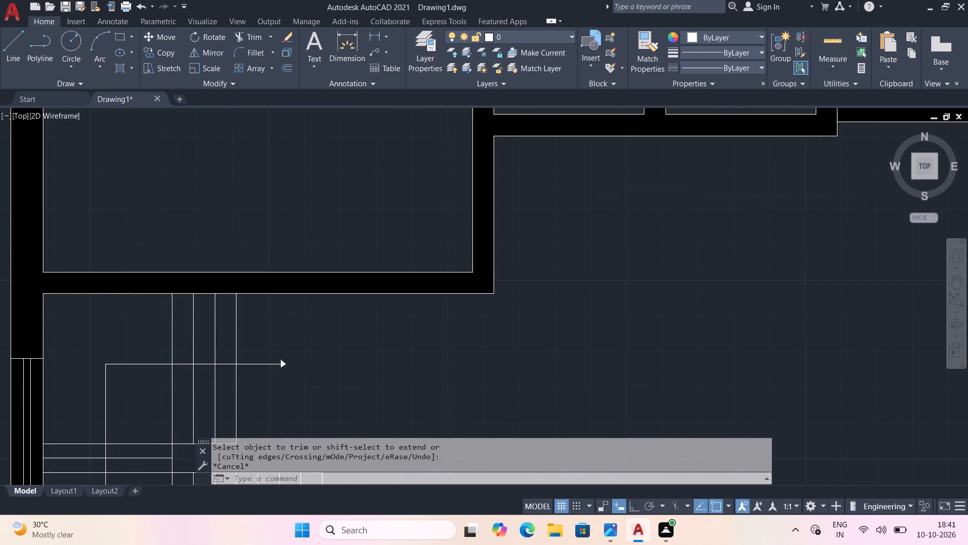
scroll(125, 326, down, 2)
scroll(99, 367, up, 3)
scroll(120, 360, down, 2)
middle_drag(130, 397, 130, 396)
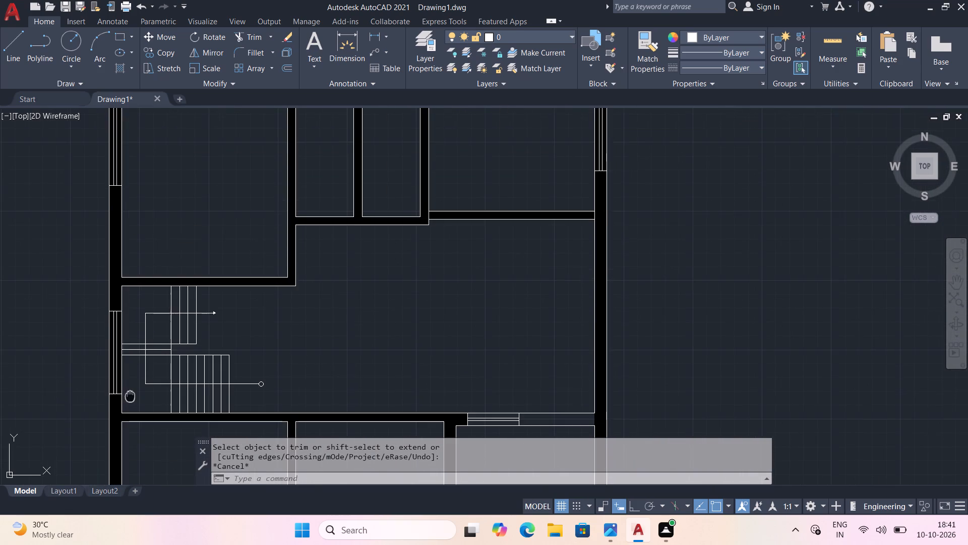
middle_drag(130, 396, 107, 292)
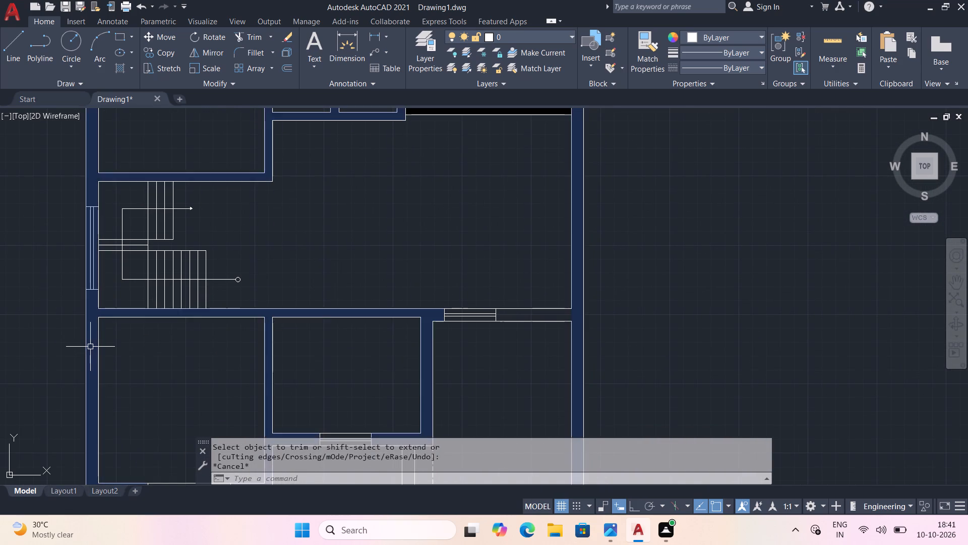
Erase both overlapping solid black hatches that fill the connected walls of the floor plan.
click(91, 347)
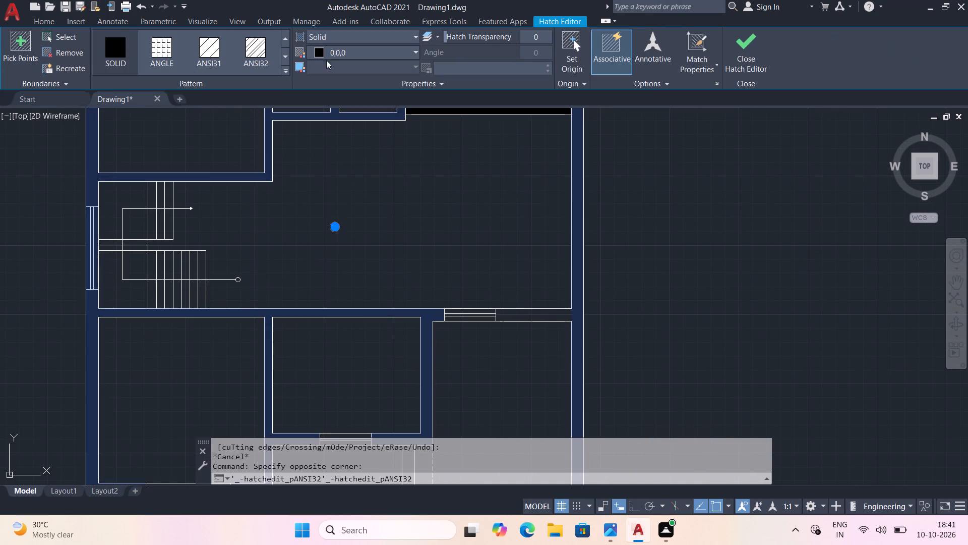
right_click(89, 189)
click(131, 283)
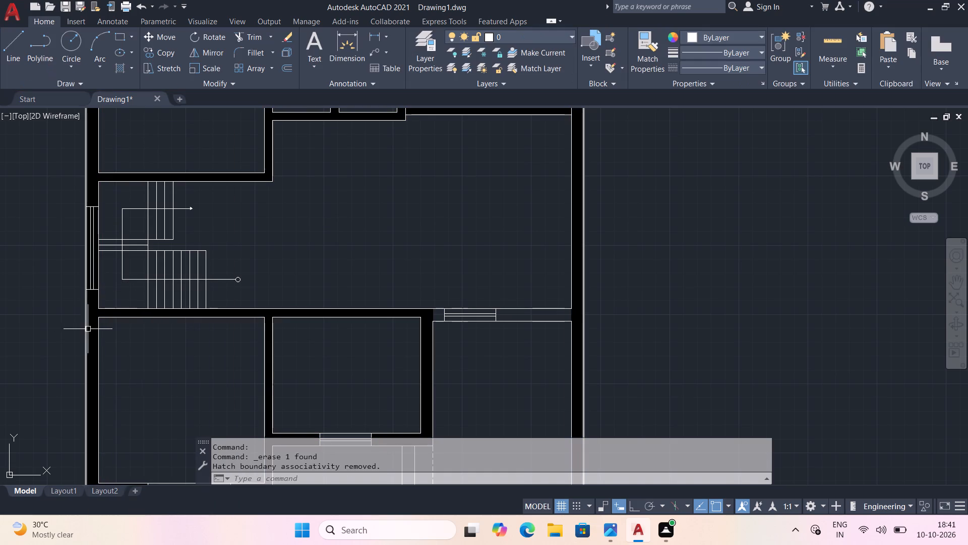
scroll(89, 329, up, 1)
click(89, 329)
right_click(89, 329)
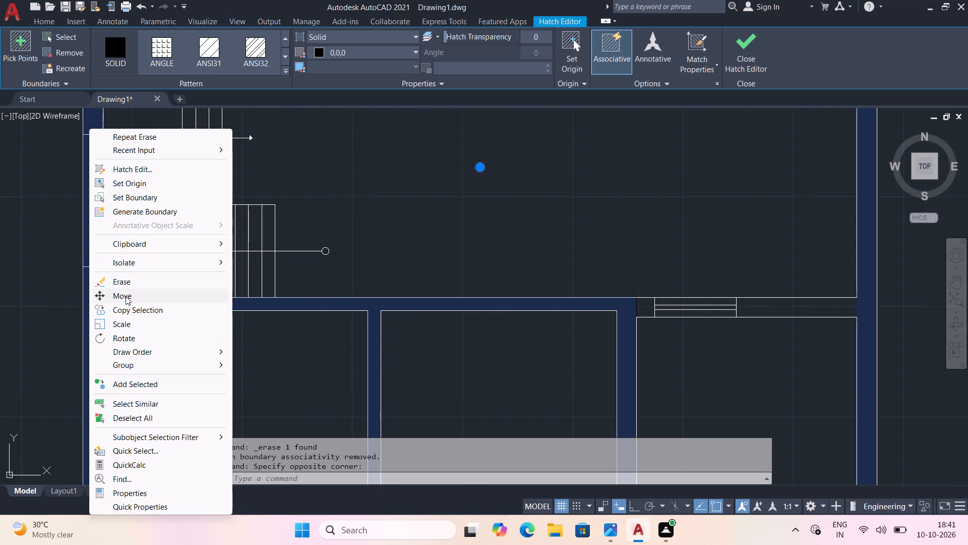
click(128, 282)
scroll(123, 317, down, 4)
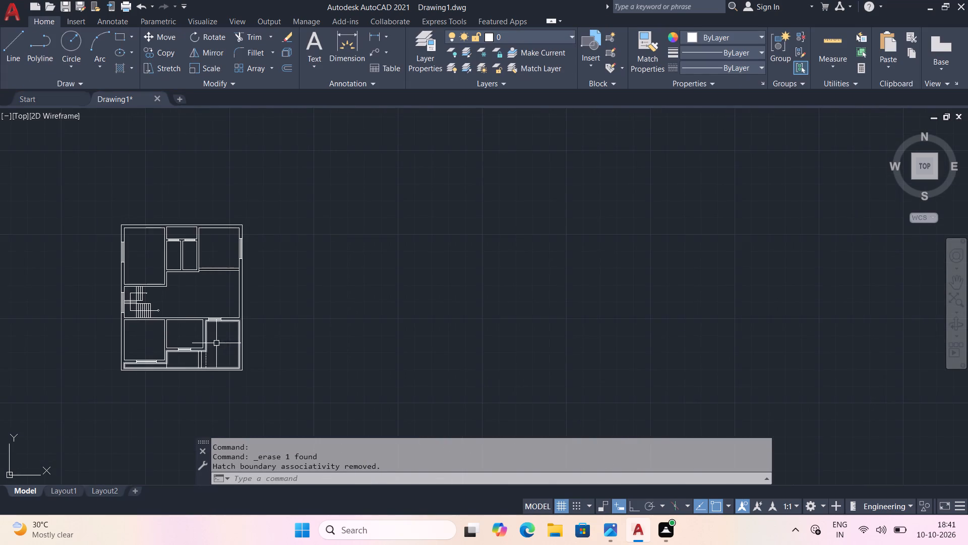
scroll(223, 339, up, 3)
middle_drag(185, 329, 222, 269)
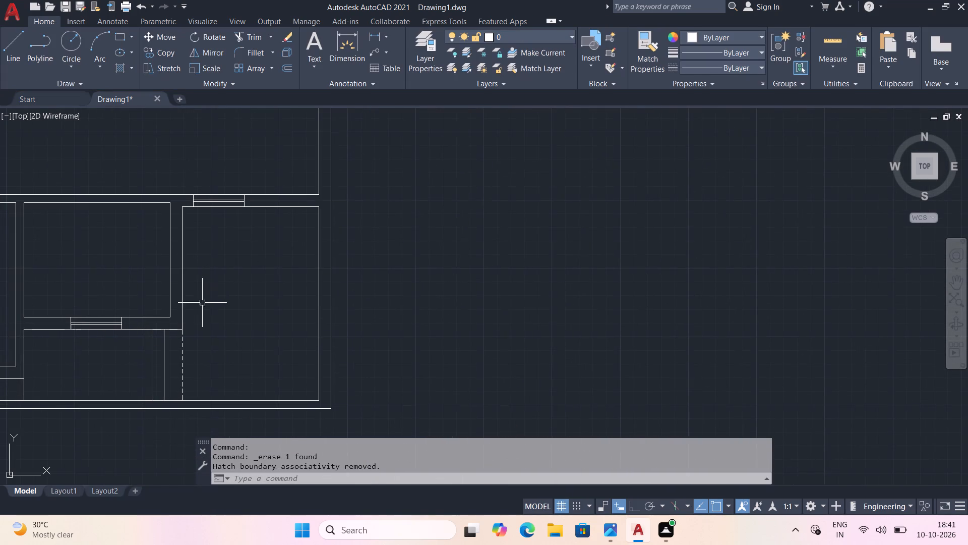
Erase the solid black hatch left in the wall along the south side of the northeast room.
scroll(224, 341, down, 2)
scroll(172, 315, up, 1)
middle_drag(172, 317, 190, 384)
scroll(199, 365, down, 1)
scroll(236, 271, up, 2)
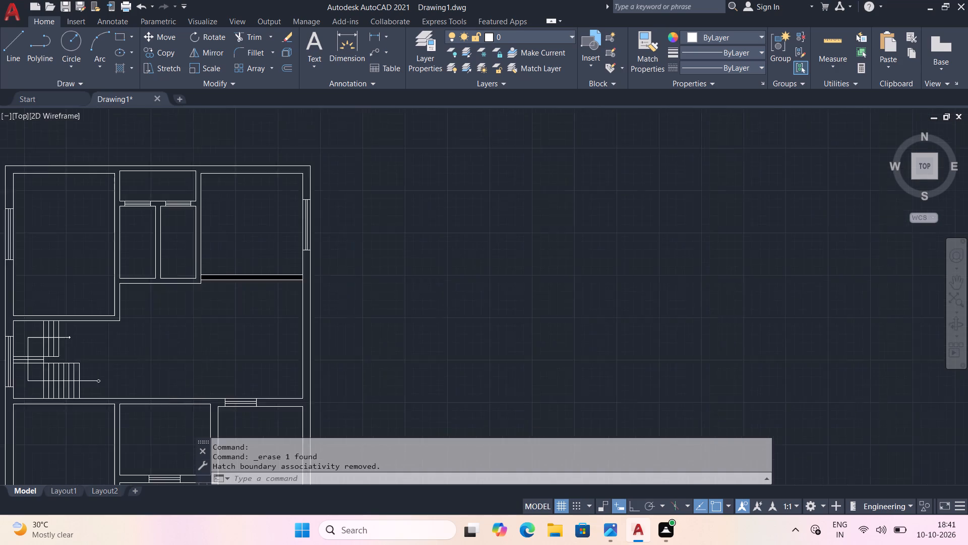
scroll(236, 270, up, 1)
click(152, 285)
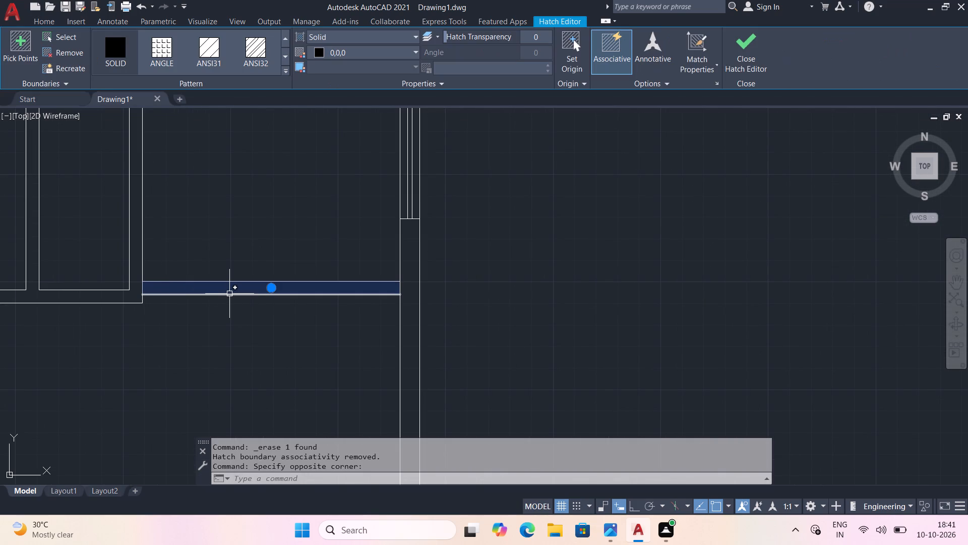
key(Delete)
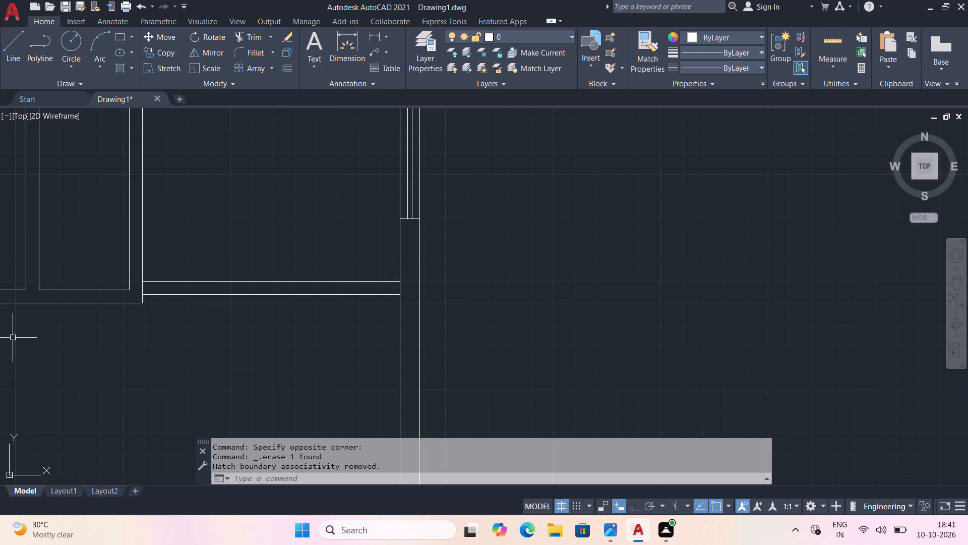
Examine the whole floor plan for leftover wall hatching.
scroll(13, 334, down, 1)
scroll(23, 394, down, 2)
middle_drag(58, 364, 372, 290)
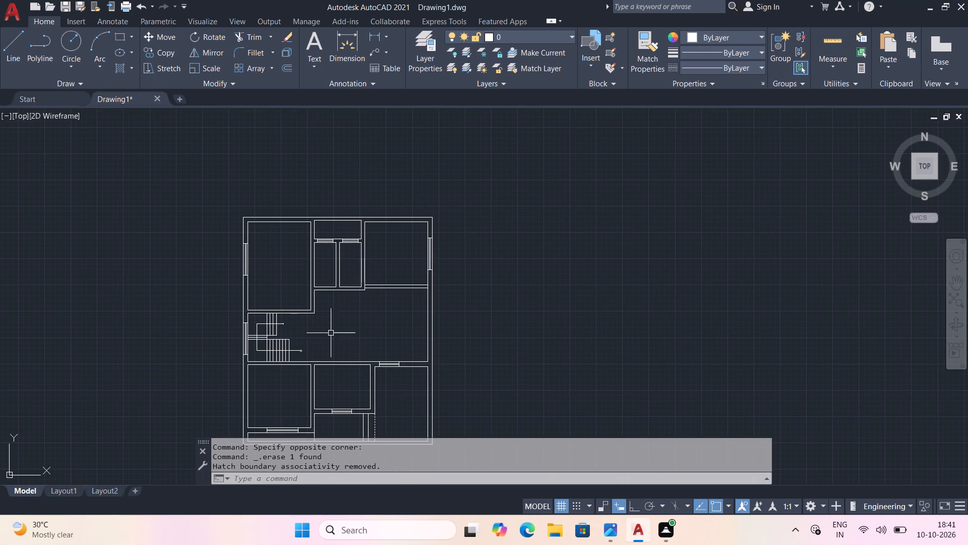
scroll(320, 350, up, 1)
middle_drag(321, 350, 347, 280)
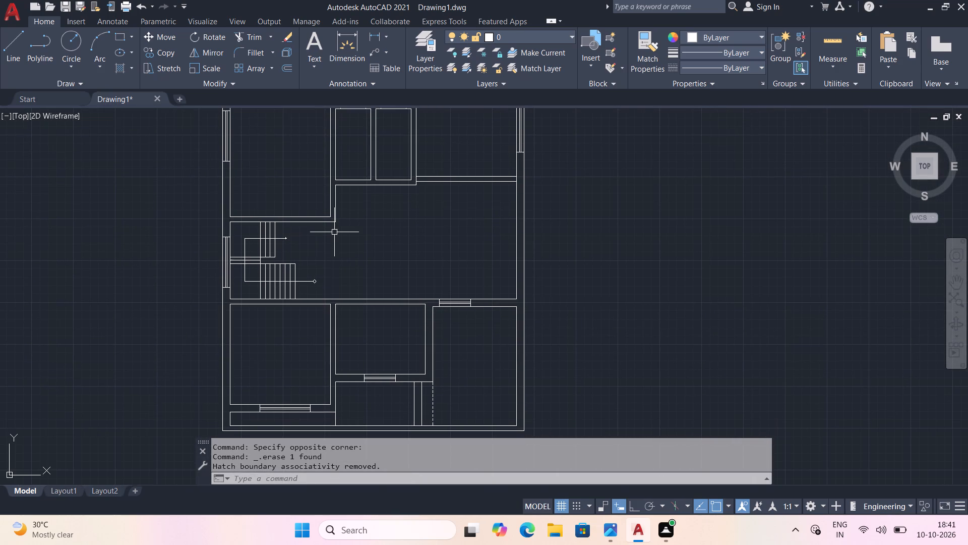
middle_drag(351, 201, 343, 263)
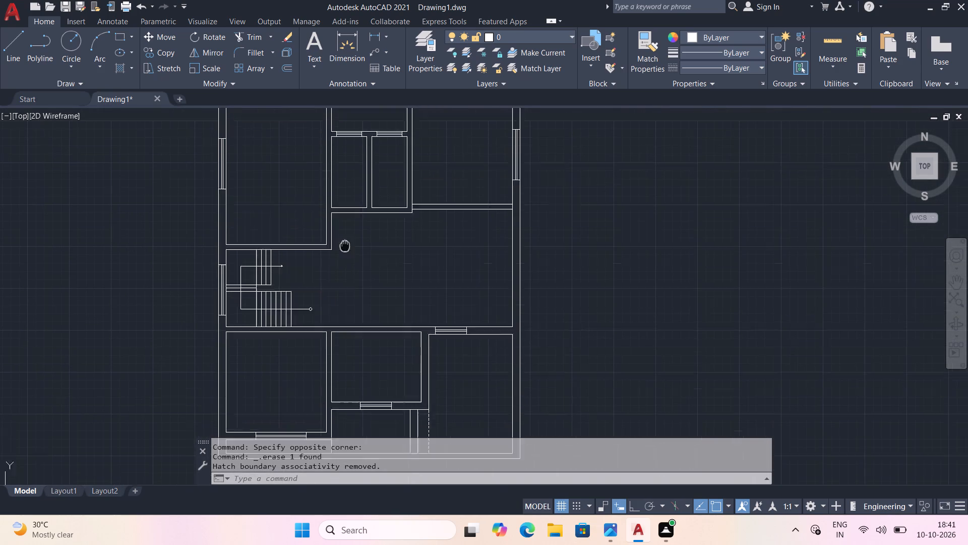
middle_drag(343, 263, 335, 384)
scroll(335, 384, down, 1)
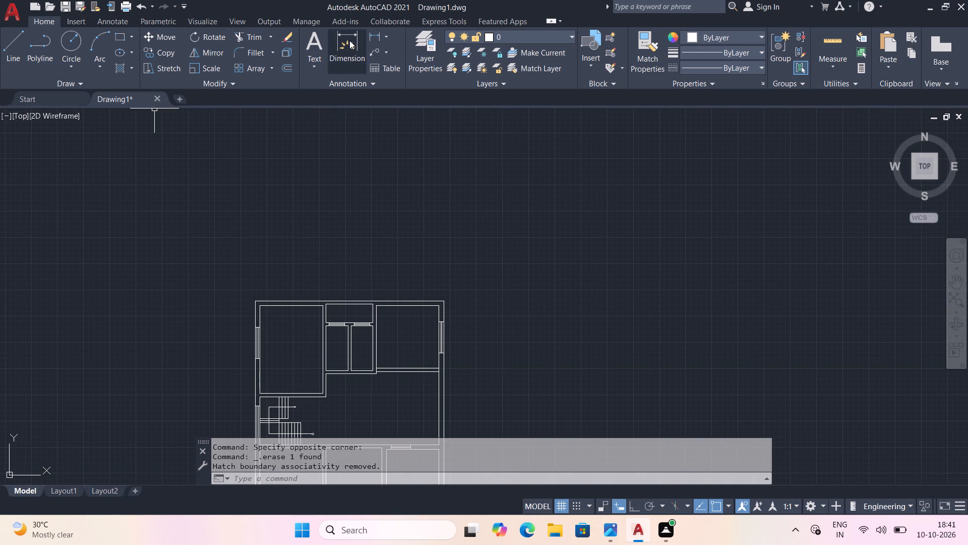
Dimension the plan's overall width between the outer northwest and northeast corners, placing the dimension line north of the building.
click(349, 40)
scroll(313, 177, up, 3)
middle_drag(255, 260, 266, 66)
middle_drag(273, 459, 272, 216)
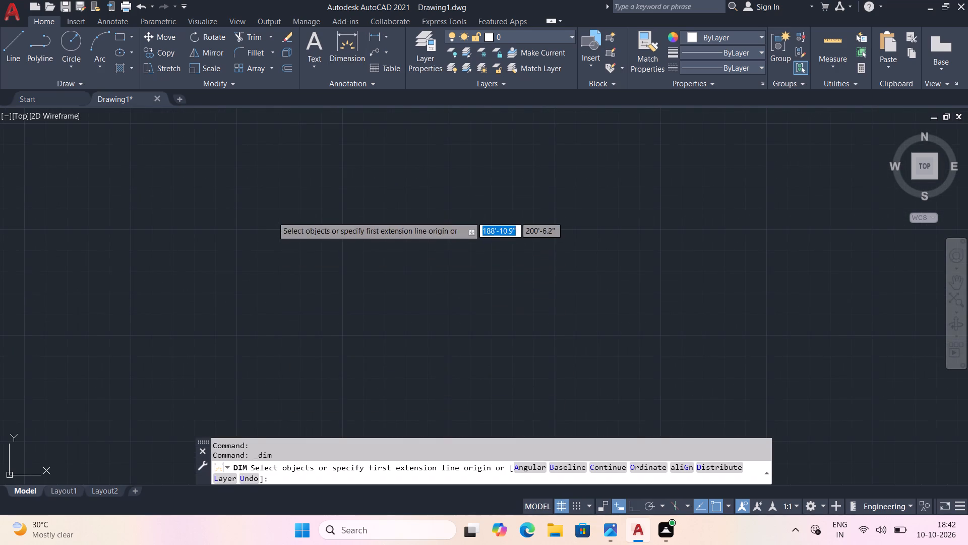
middle_drag(272, 216, 273, 215)
scroll(285, 331, down, 3)
scroll(274, 389, up, 2)
middle_drag(274, 389, 277, 377)
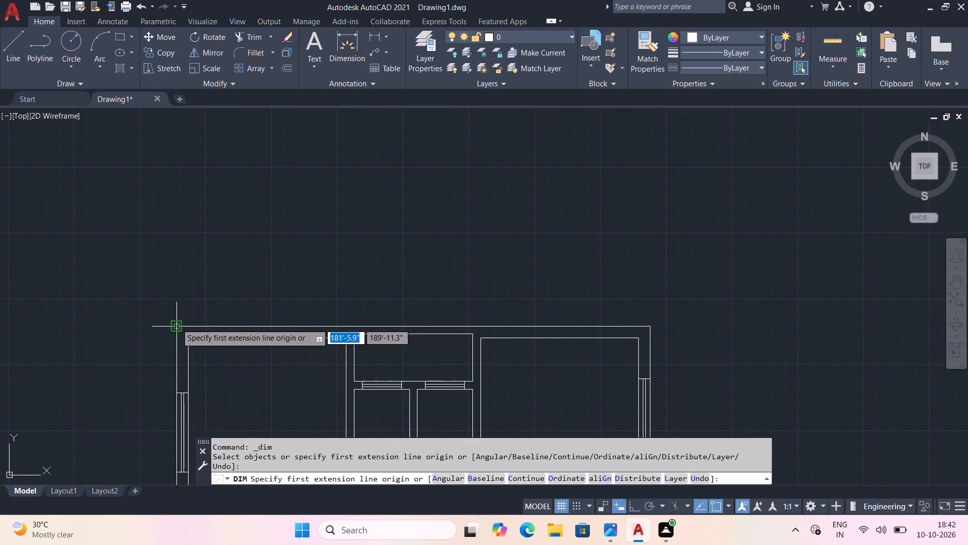
click(176, 323)
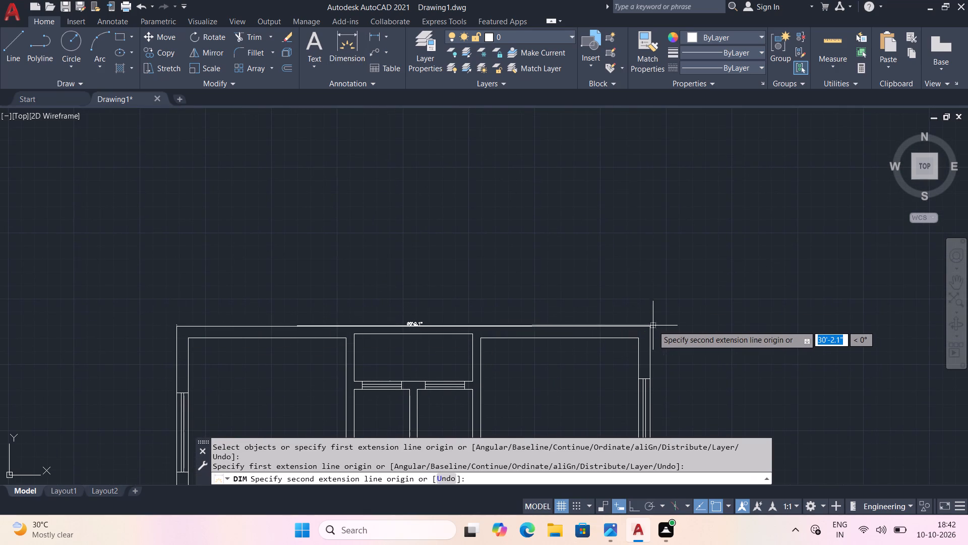
click(649, 325)
click(619, 254)
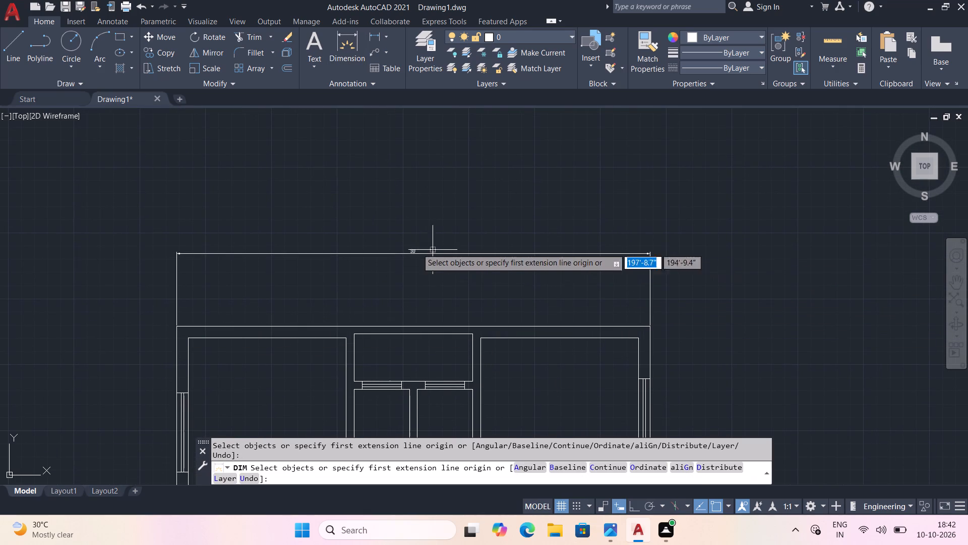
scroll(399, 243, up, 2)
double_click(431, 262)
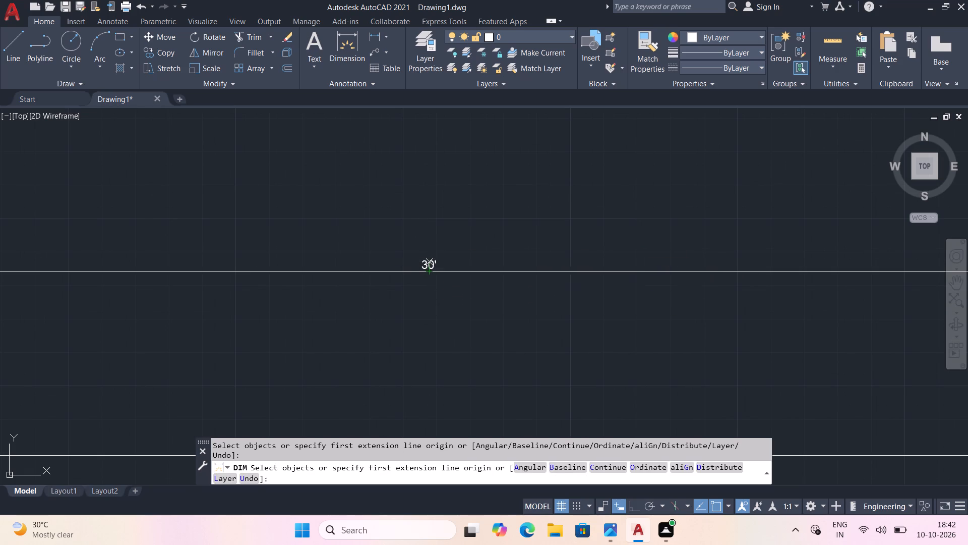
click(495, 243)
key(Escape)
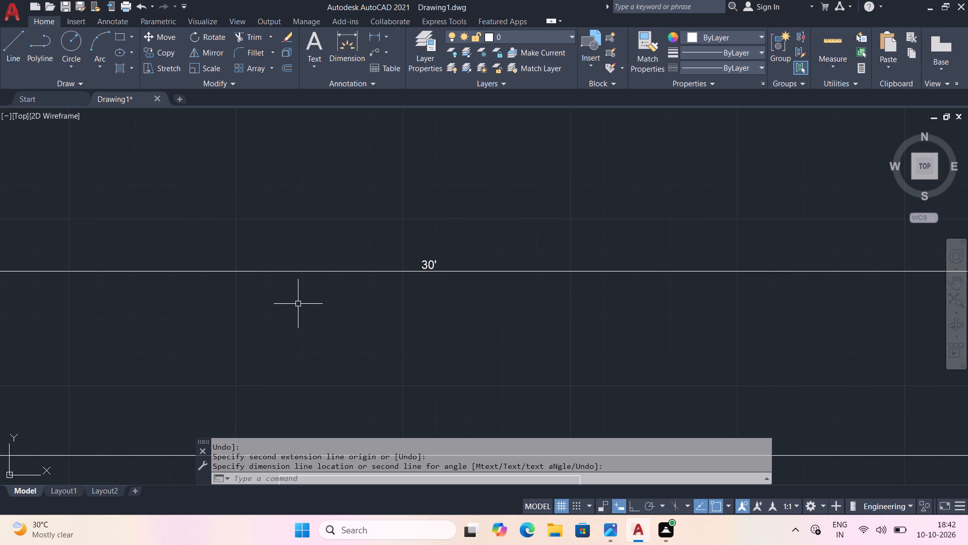
Dimension the plan's overall north-south length from the outer southwest corner to the outer northwest corner, placing it west of the building.
middle_drag(297, 310, 574, 134)
click(348, 57)
scroll(133, 427, down, 1)
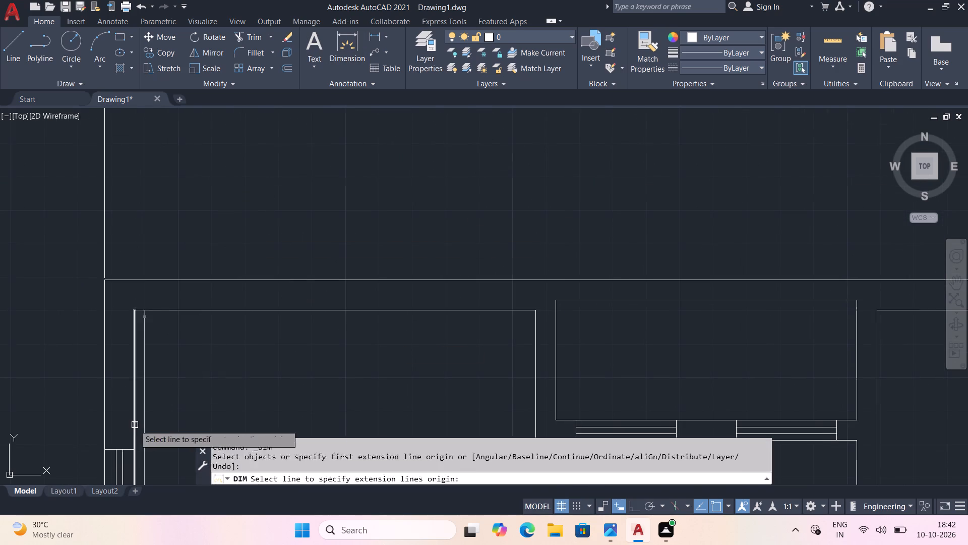
scroll(126, 436, down, 1)
middle_drag(167, 423, 264, 154)
middle_drag(185, 385, 227, 66)
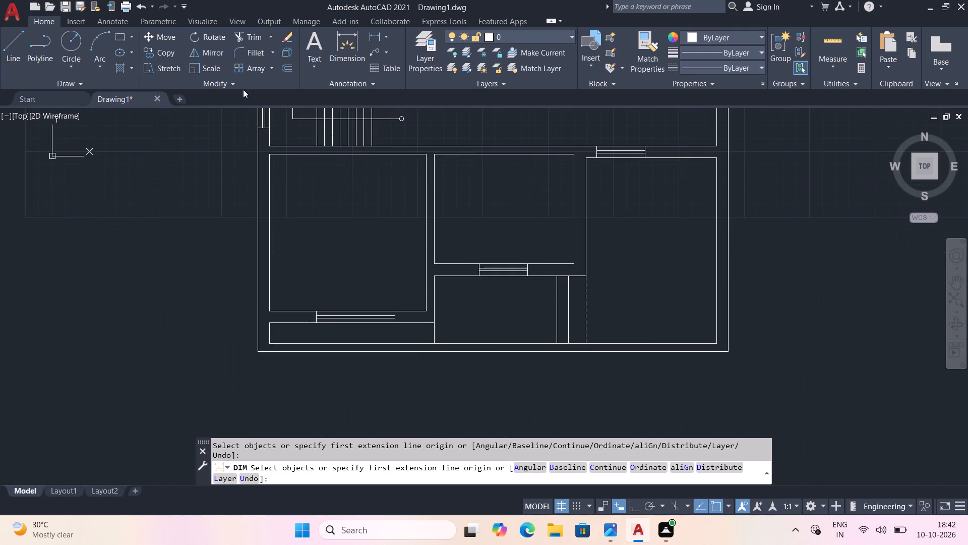
scroll(244, 363, up, 1)
click(262, 342)
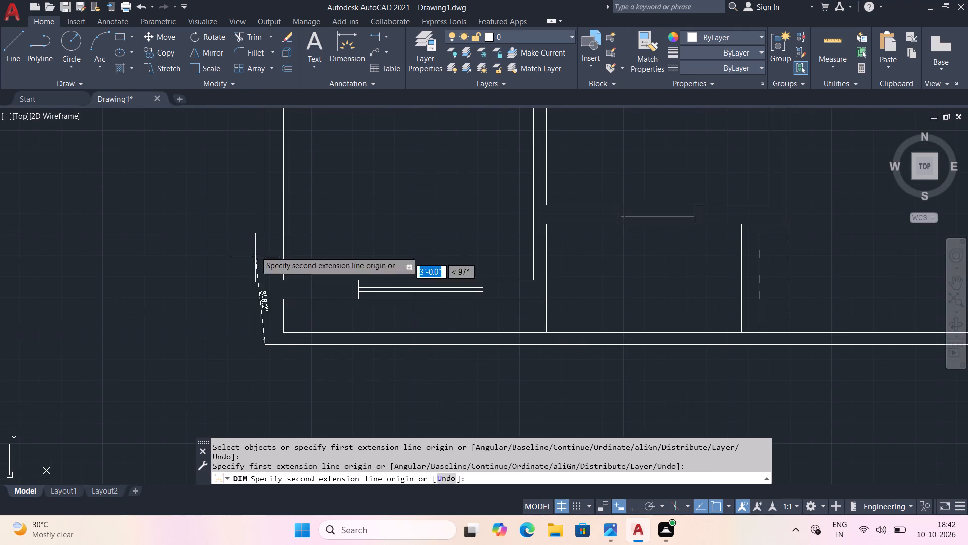
middle_drag(267, 205, 217, 490)
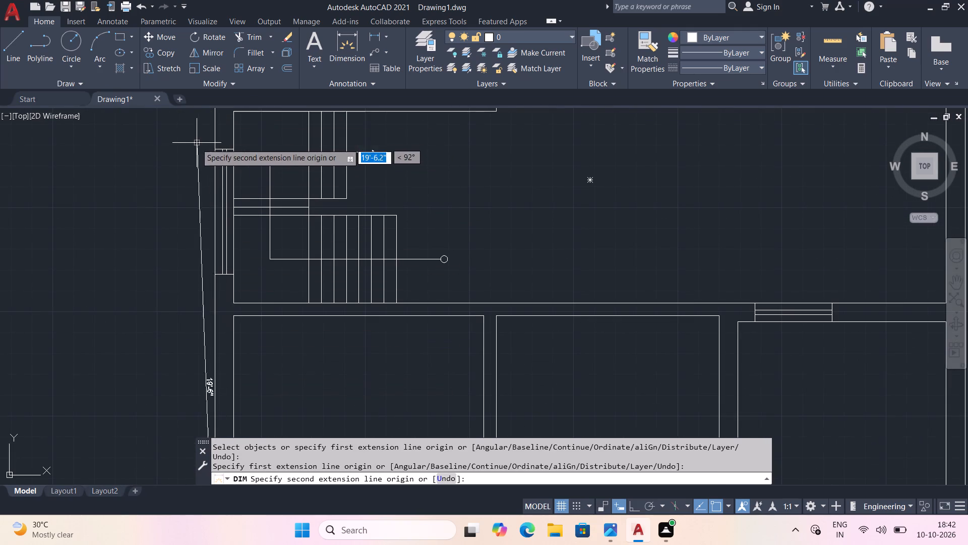
middle_drag(196, 143, 208, 443)
scroll(210, 422, down, 3)
scroll(209, 289, up, 2)
scroll(223, 416, up, 1)
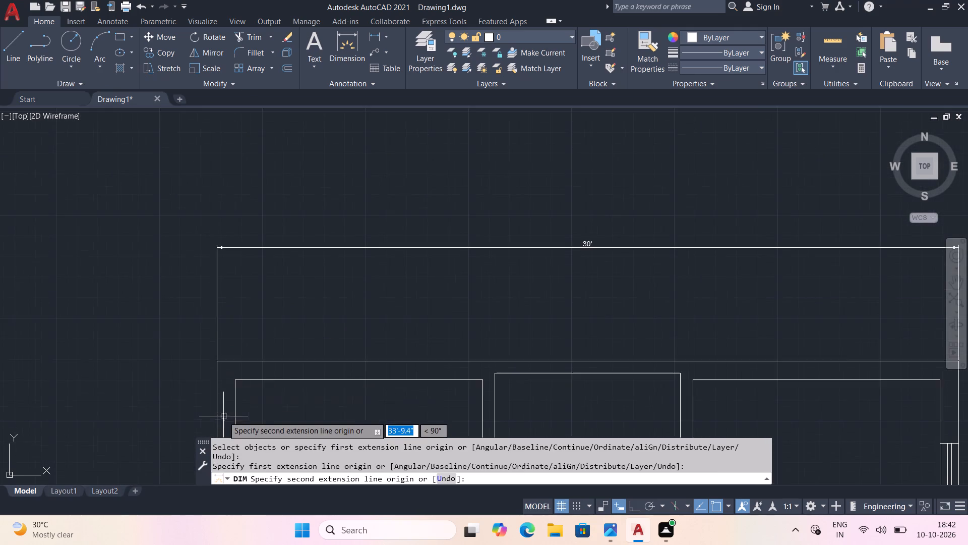
scroll(216, 371, up, 3)
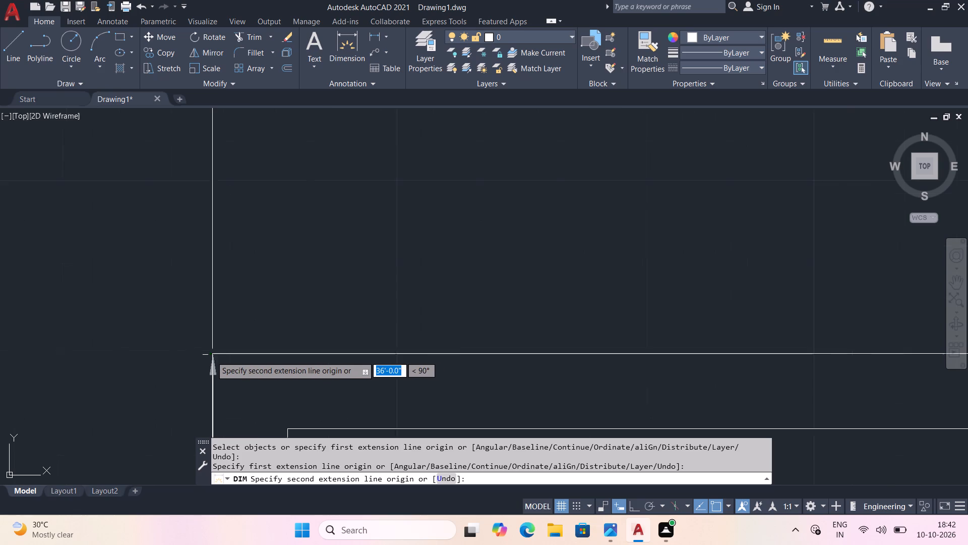
scroll(211, 356, up, 1)
click(210, 347)
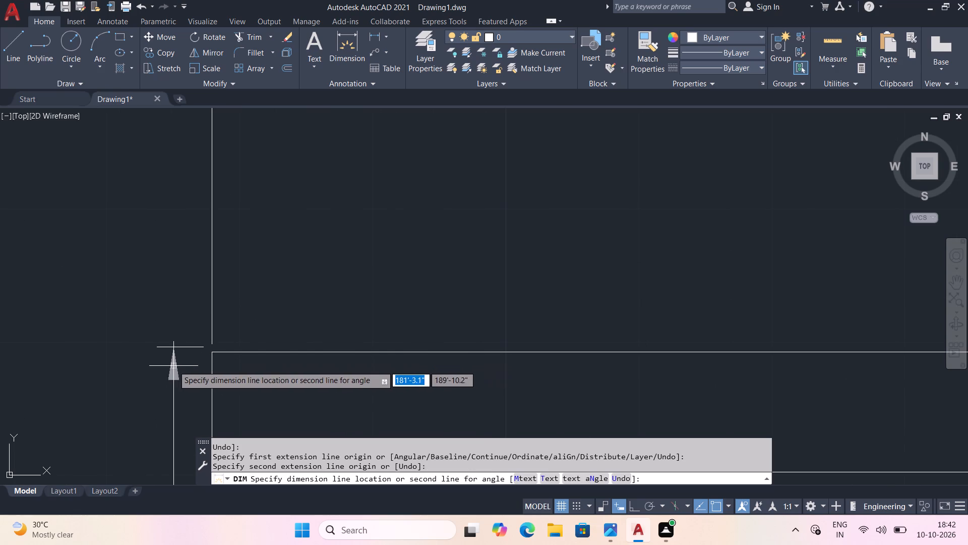
click(98, 366)
Examine the west side dimension's text and its north end near the building's outer northwest corner.
scroll(156, 405, down, 3)
middle_drag(155, 423, 199, 180)
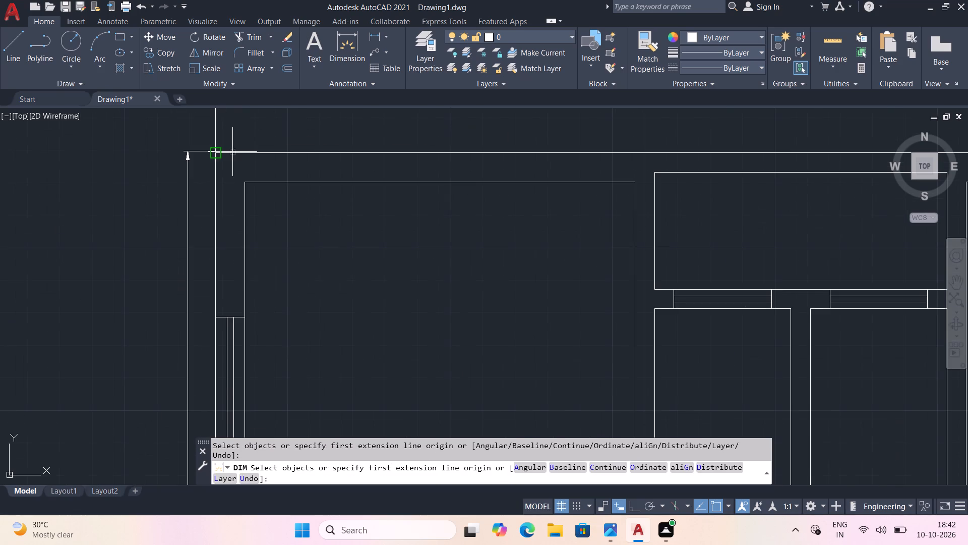
middle_drag(185, 370, 208, 129)
middle_drag(211, 372, 228, 281)
scroll(238, 264, down, 3)
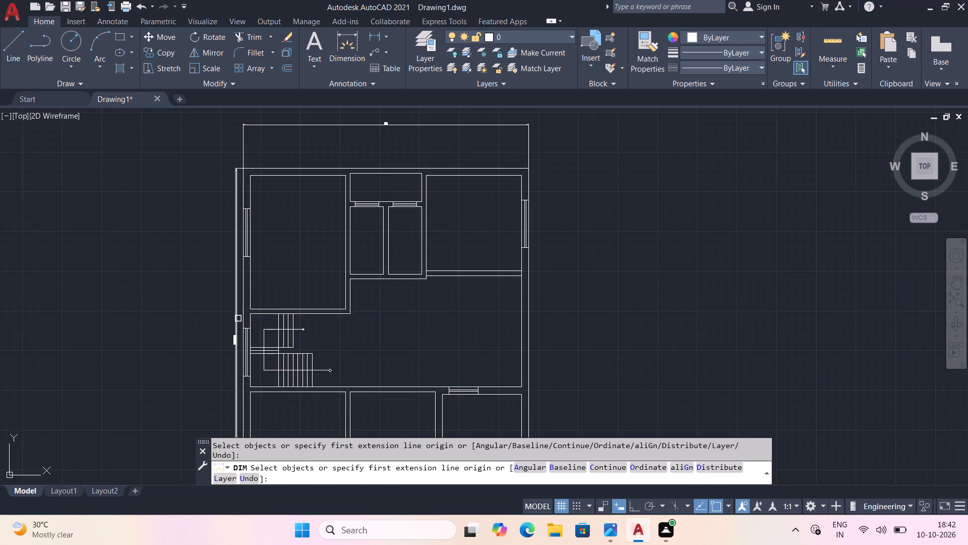
scroll(218, 352, up, 3)
middle_drag(218, 350, 227, 334)
scroll(285, 285, up, 1)
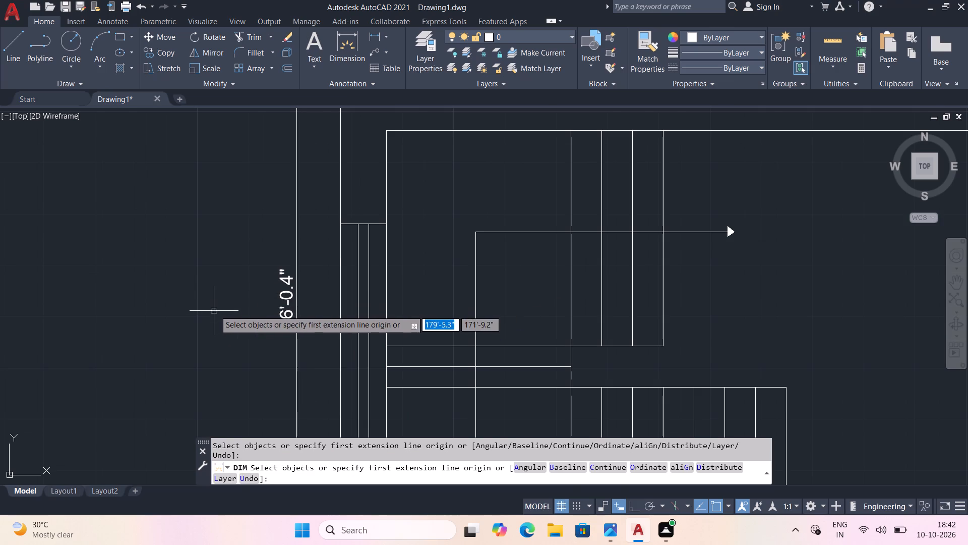
middle_drag(369, 199, 313, 421)
scroll(329, 321, down, 1)
middle_drag(247, 175, 242, 442)
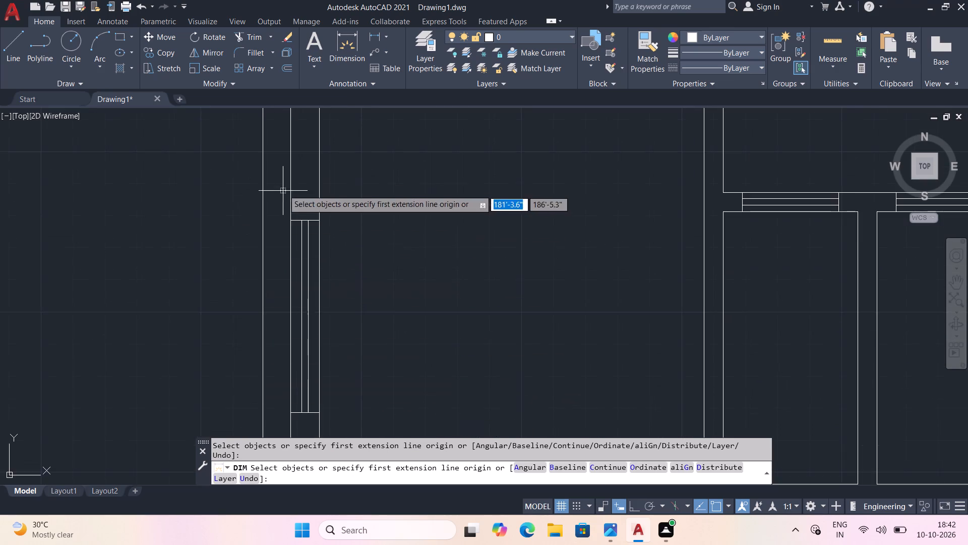
middle_drag(283, 190, 243, 480)
scroll(243, 480, down, 1)
scroll(226, 393, up, 2)
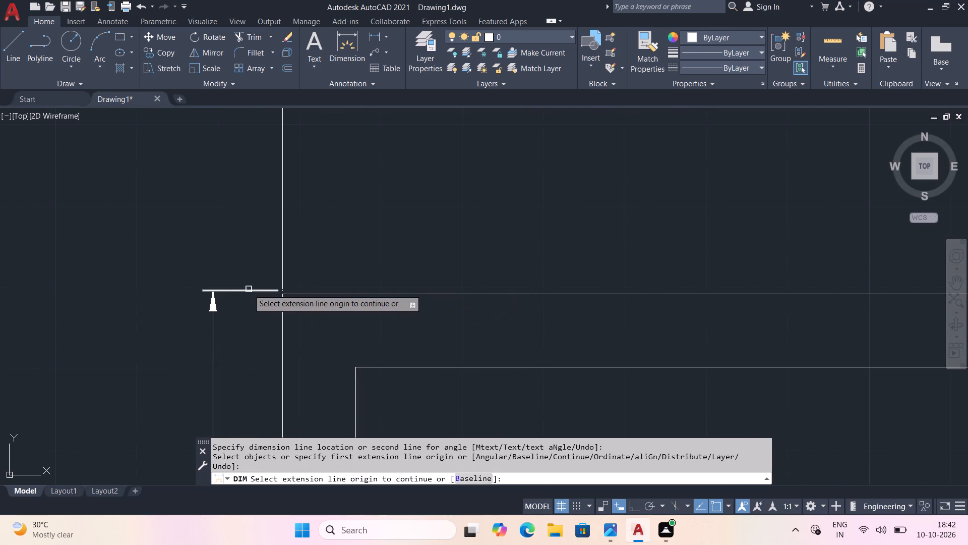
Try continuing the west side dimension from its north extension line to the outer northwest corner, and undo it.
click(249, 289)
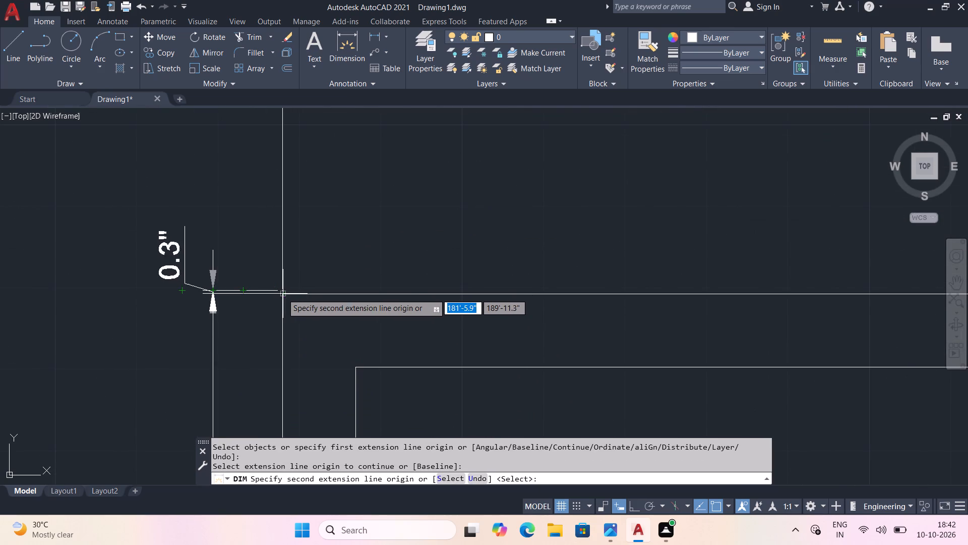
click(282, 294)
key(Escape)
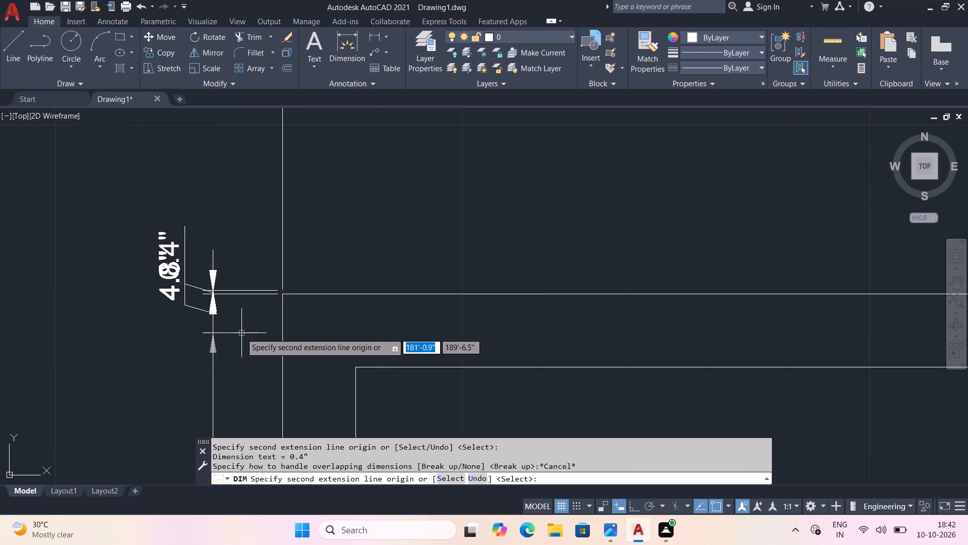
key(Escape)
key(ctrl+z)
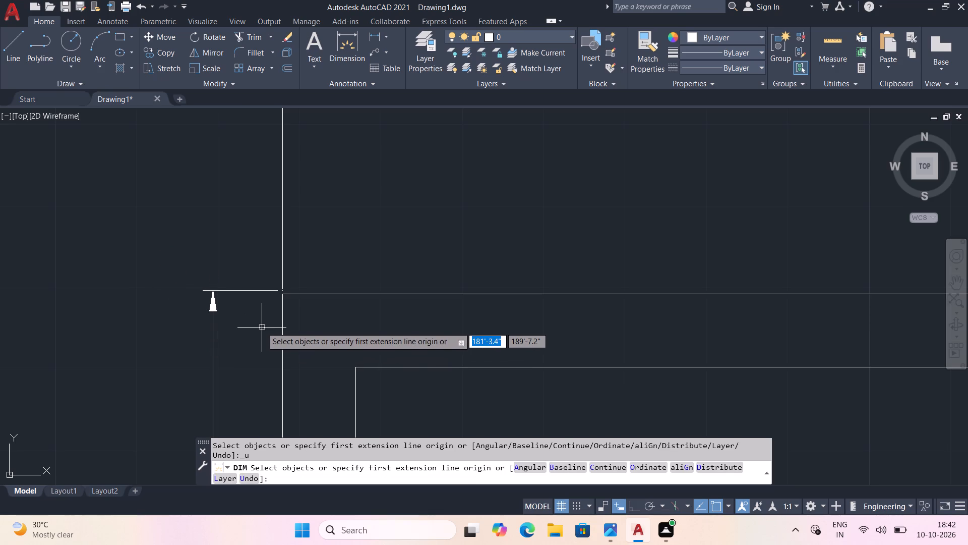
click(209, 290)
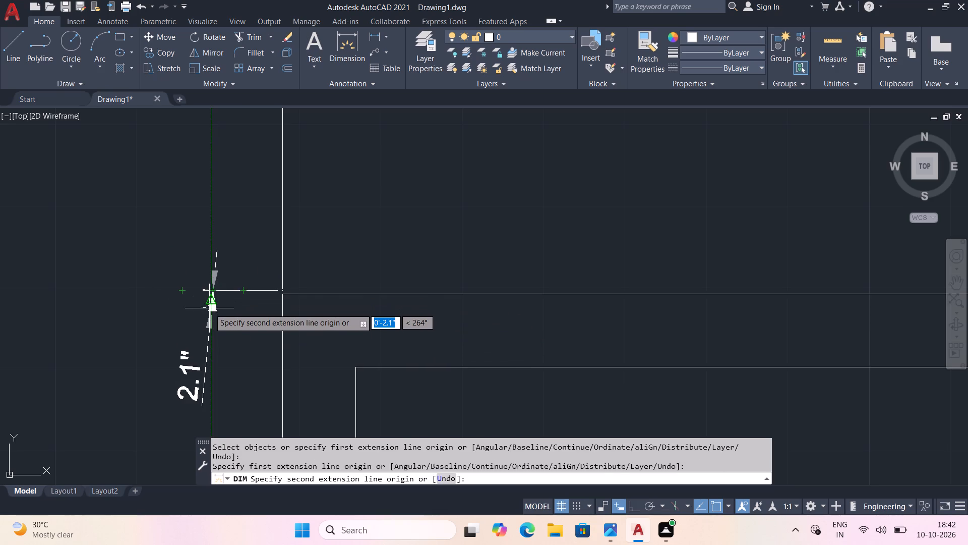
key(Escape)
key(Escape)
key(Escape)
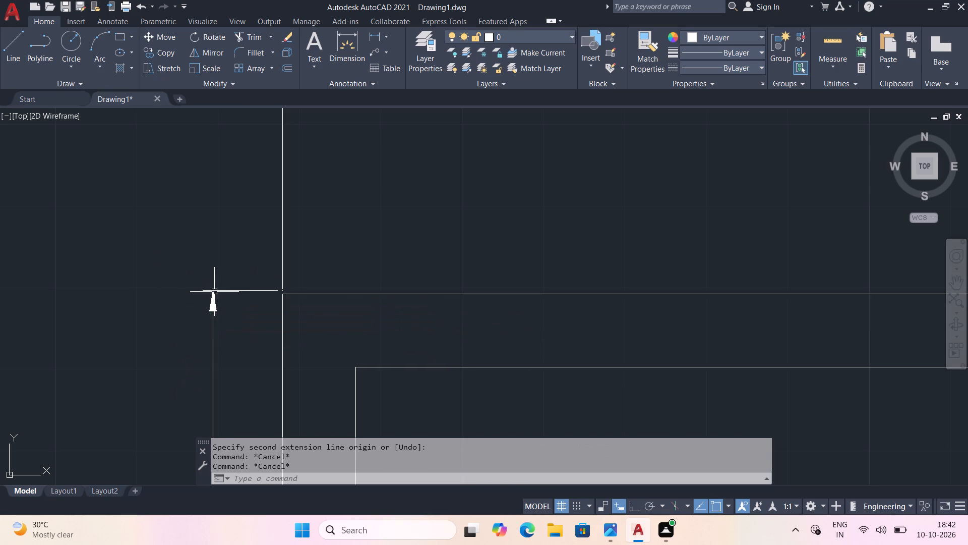
Stretch the west side dimension's north extension origin onto the building's outer northwest corner.
click(210, 299)
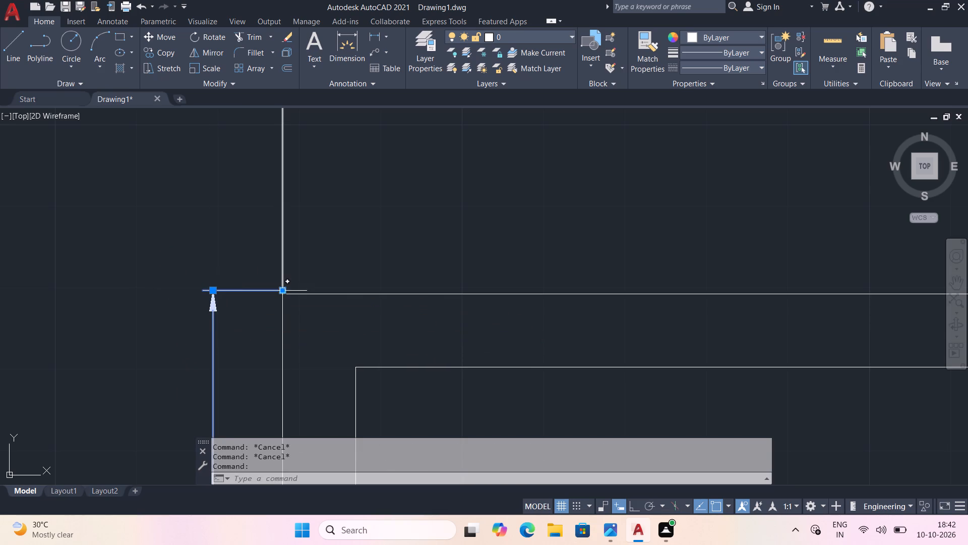
scroll(282, 288, up, 3)
click(276, 299)
click(277, 308)
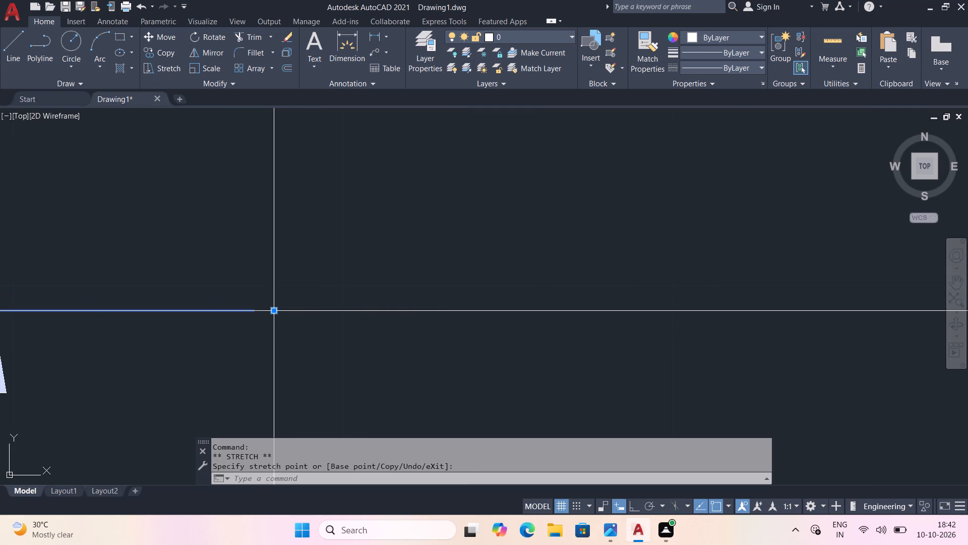
Stretch the north side 30' dimension's line southward so it sits closer to the building's north wall.
scroll(345, 269, down, 2)
middle_drag(366, 198, 221, 416)
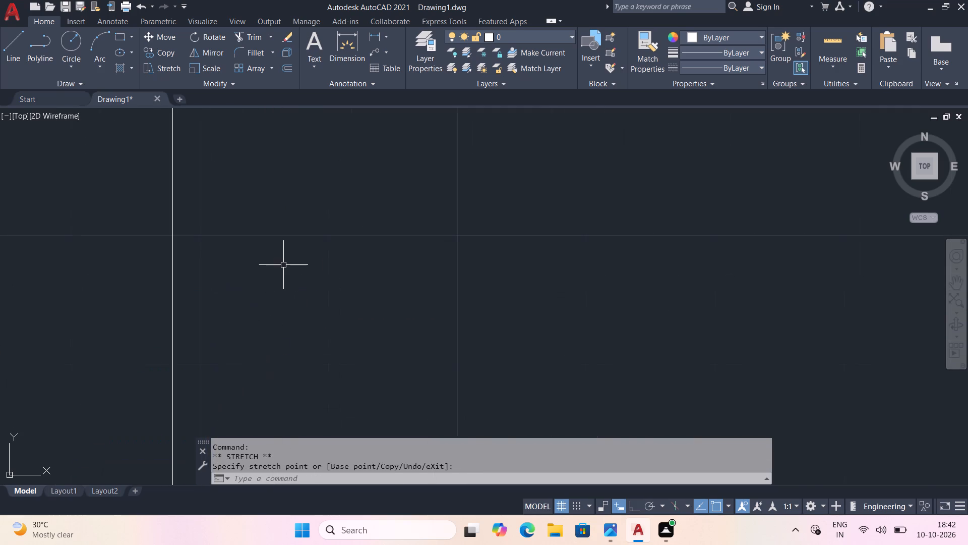
scroll(283, 264, down, 4)
click(398, 192)
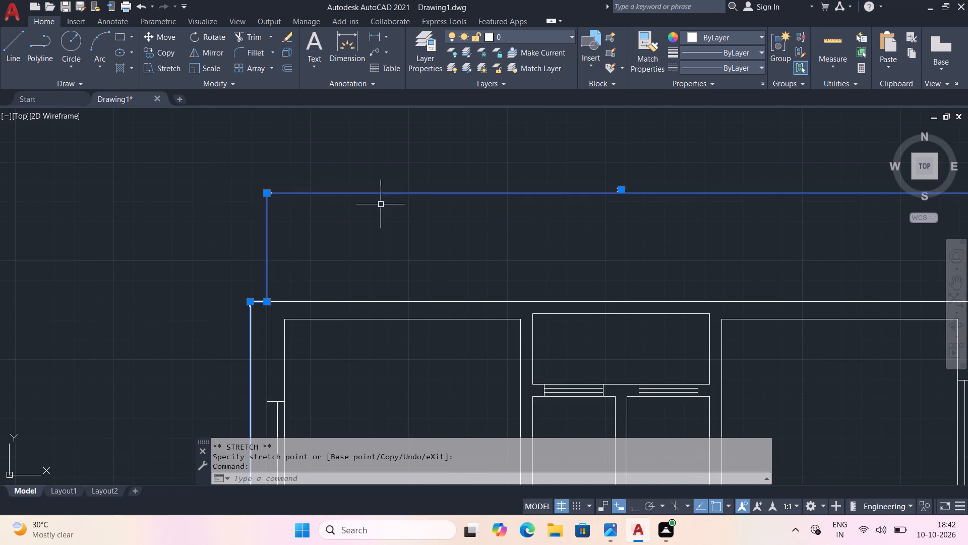
click(269, 192)
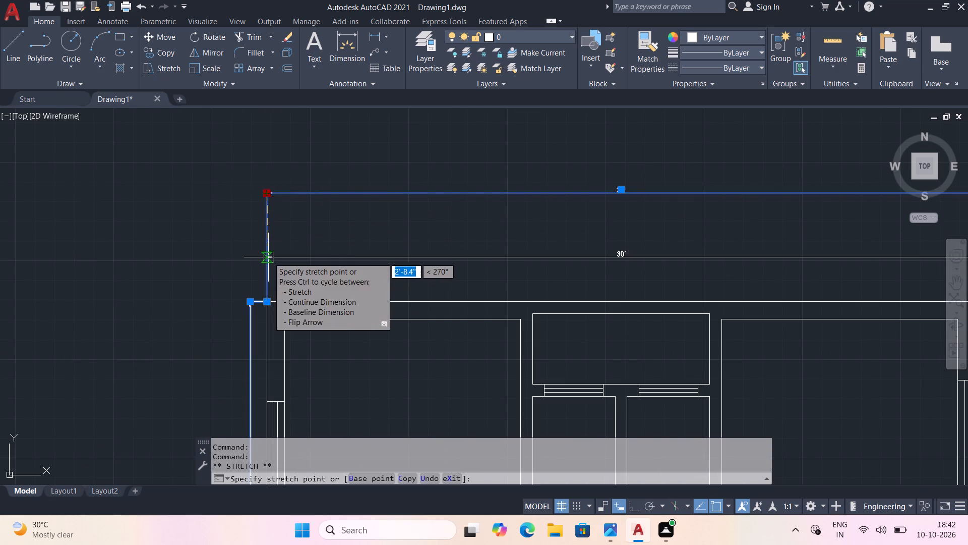
click(267, 275)
key(Escape)
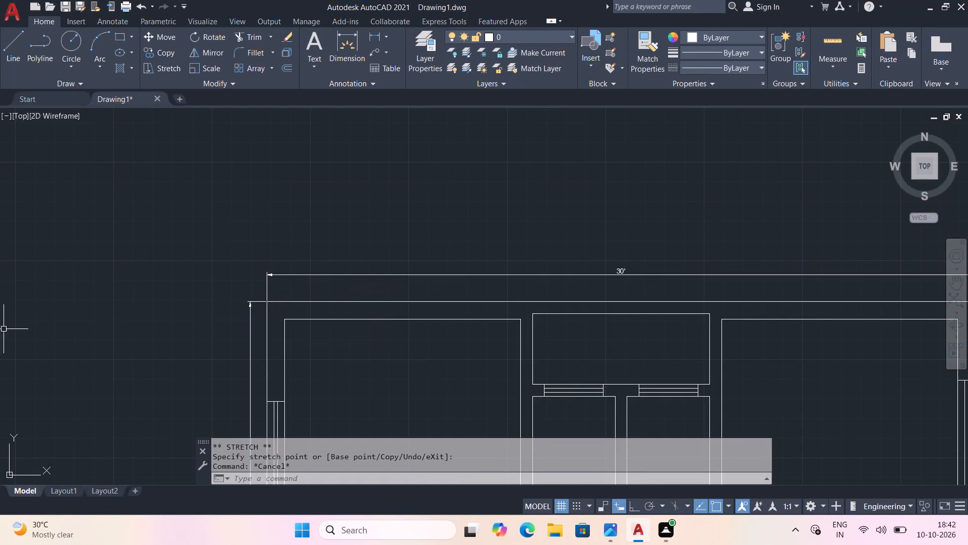
Set the text height of the west side 36' dimension to 4".
middle_drag(139, 372, 64, 61)
scroll(170, 432, up, 2)
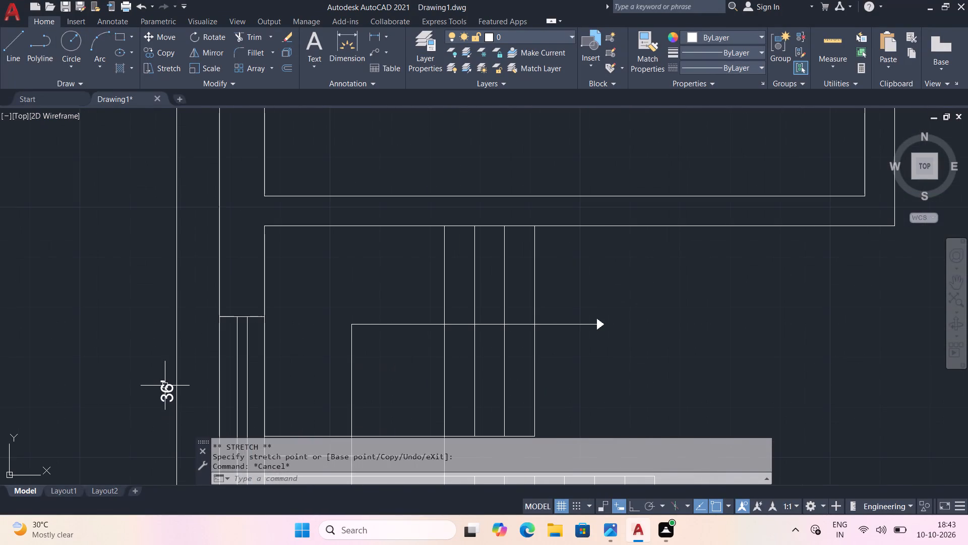
double_click(162, 387)
scroll(164, 390, up, 4)
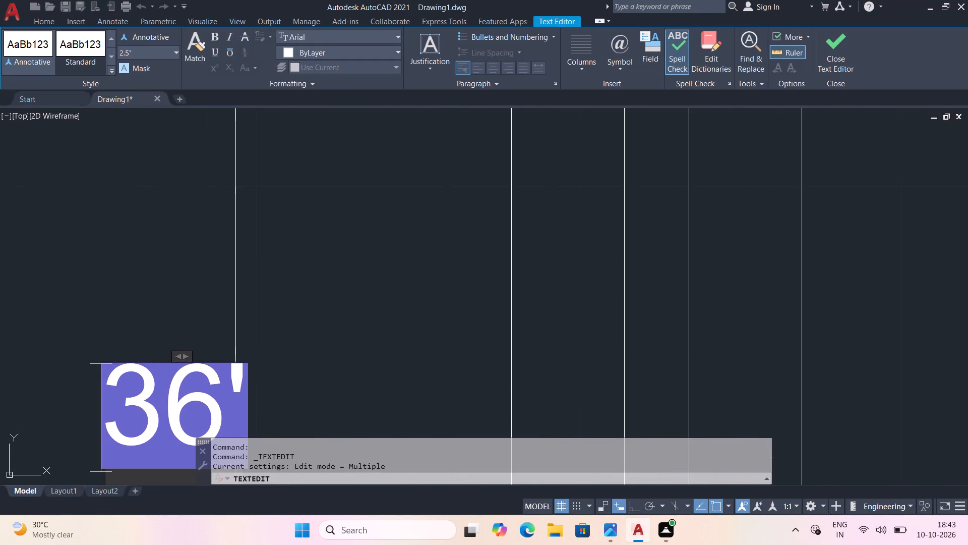
key(ctrl+a)
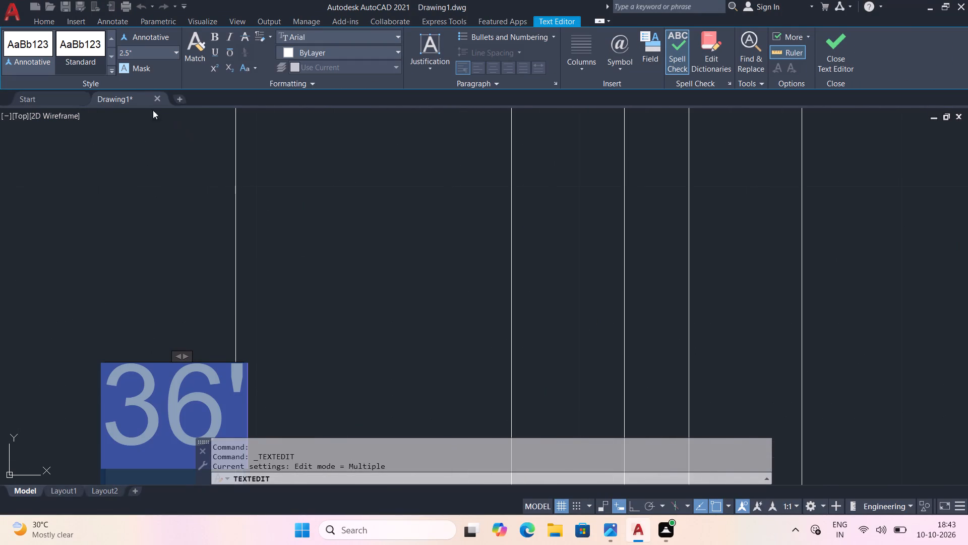
click(128, 54)
click(132, 55)
click(174, 52)
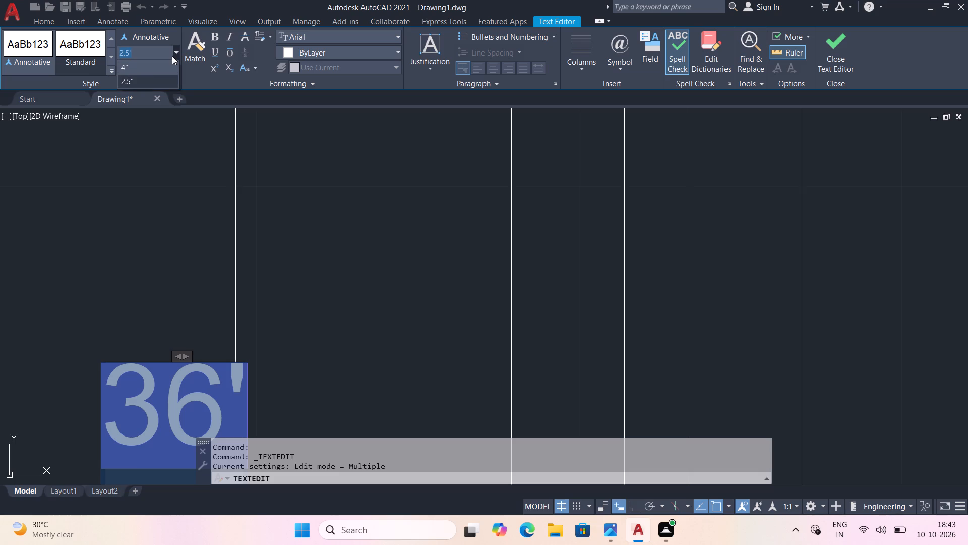
scroll(150, 72, down, 1)
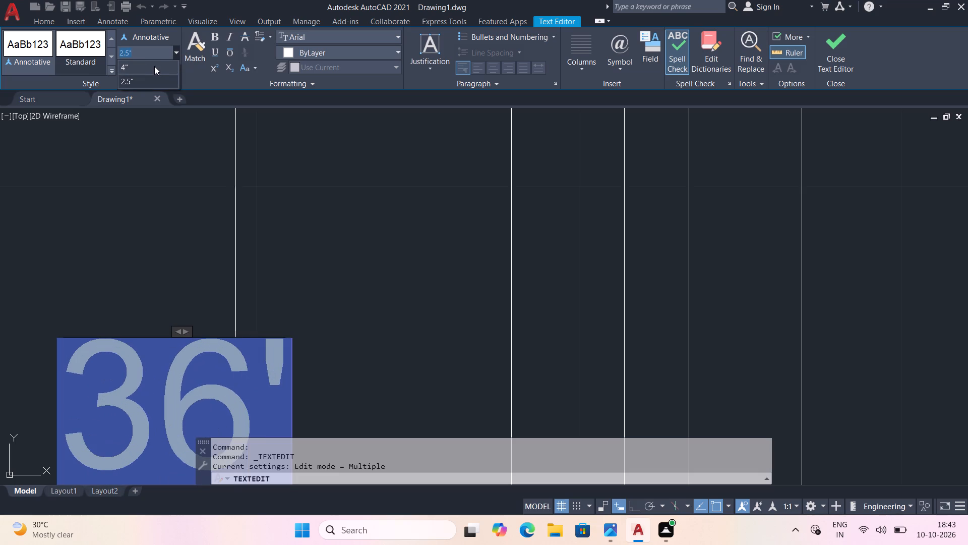
click(154, 68)
click(172, 211)
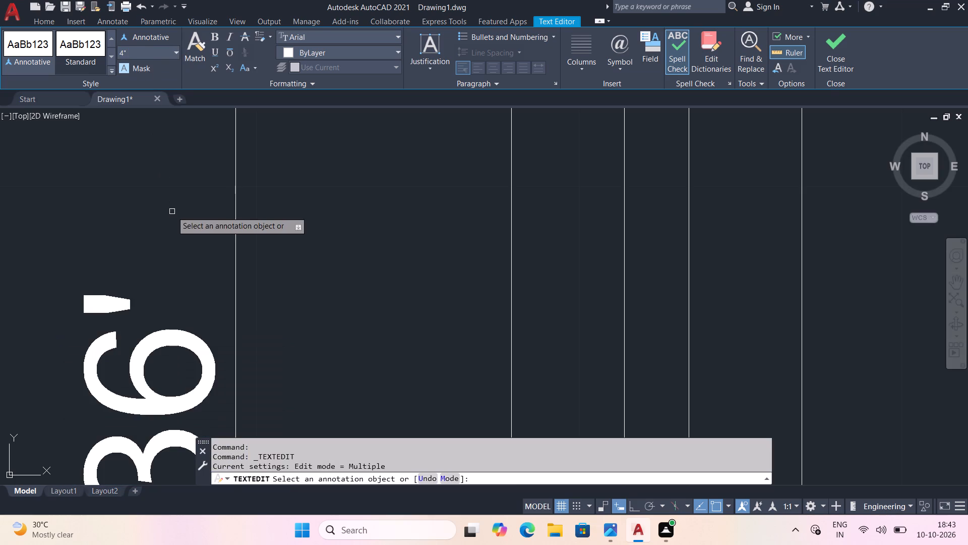
Set the text height of the north side 30' dimension to 4", keeping the text change.
scroll(210, 268, down, 3)
middle_drag(243, 289, 153, 408)
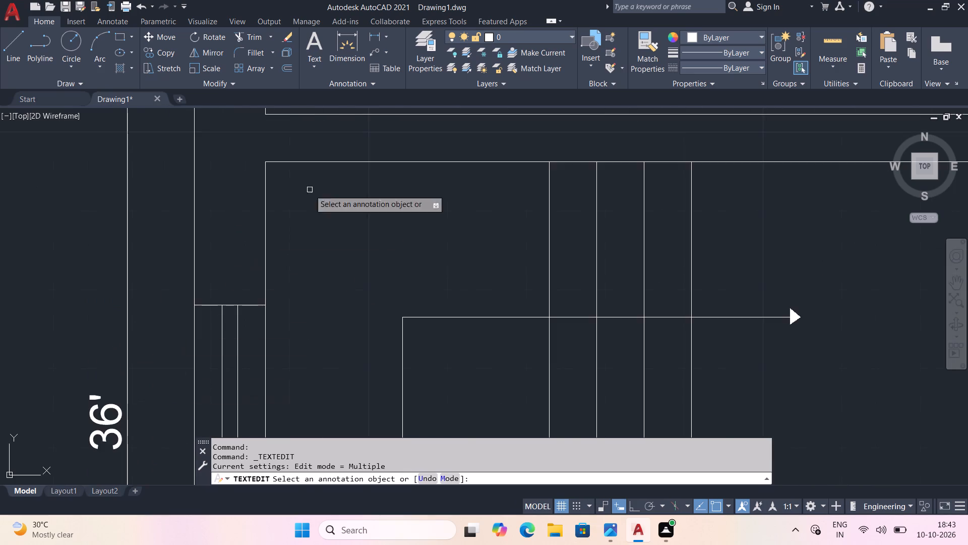
scroll(331, 175, down, 3)
middle_drag(555, 216, 347, 453)
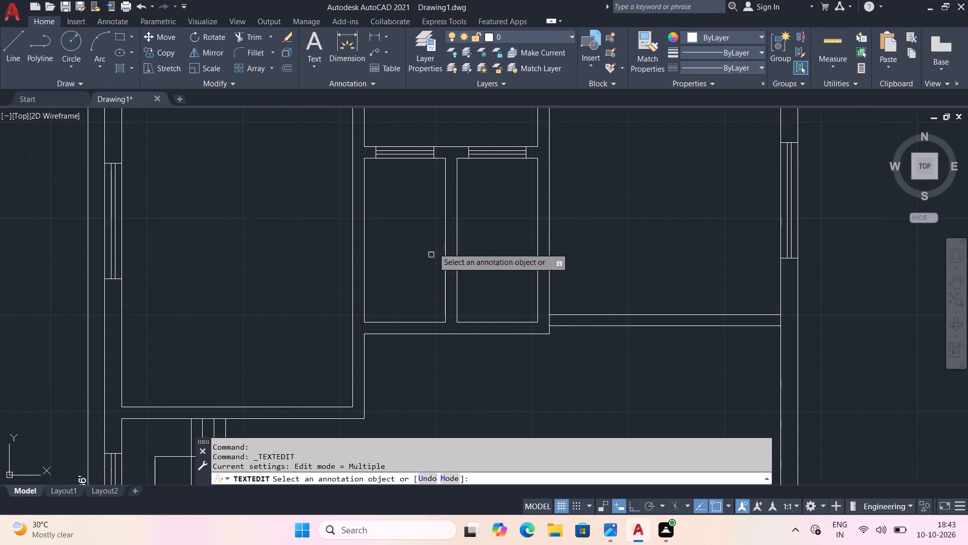
middle_drag(448, 197, 417, 481)
scroll(430, 378, up, 2)
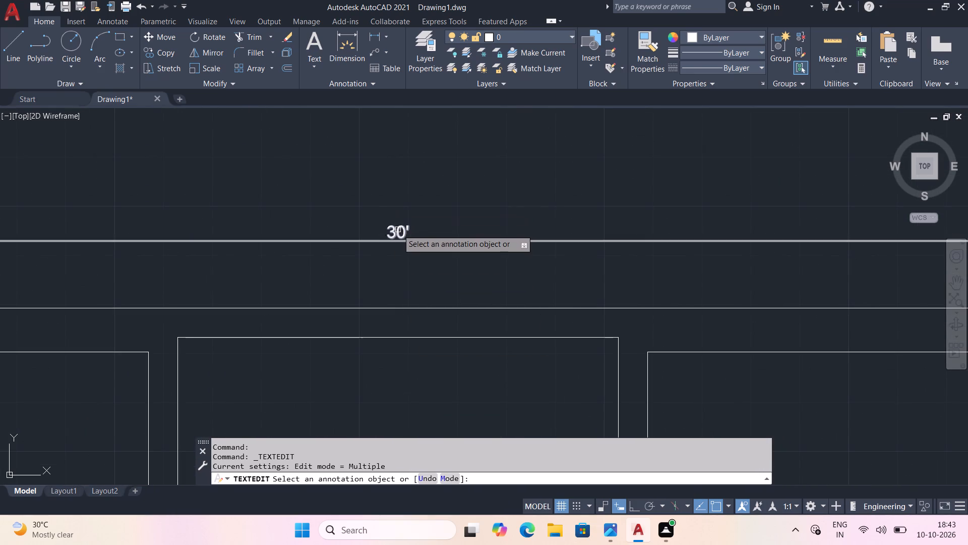
double_click(398, 230)
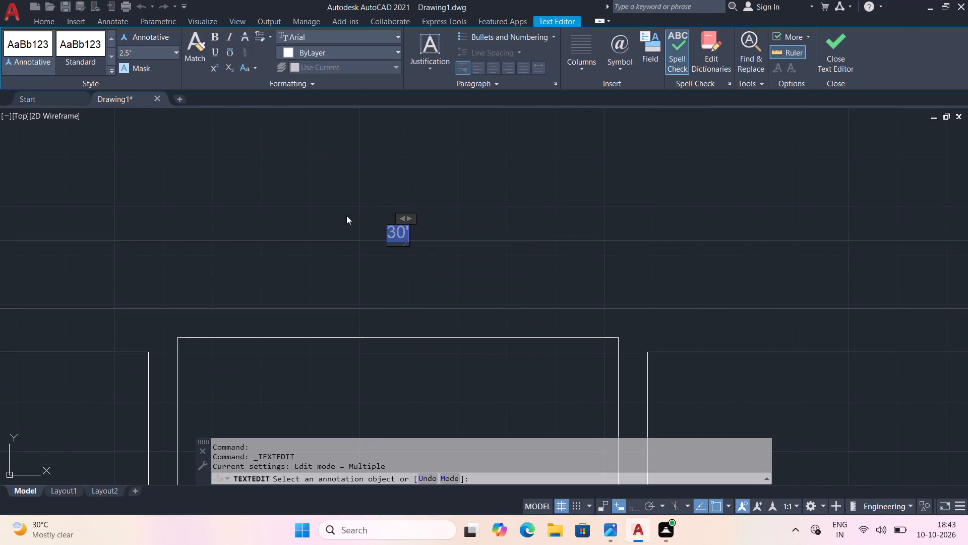
key(ctrl+a)
click(166, 51)
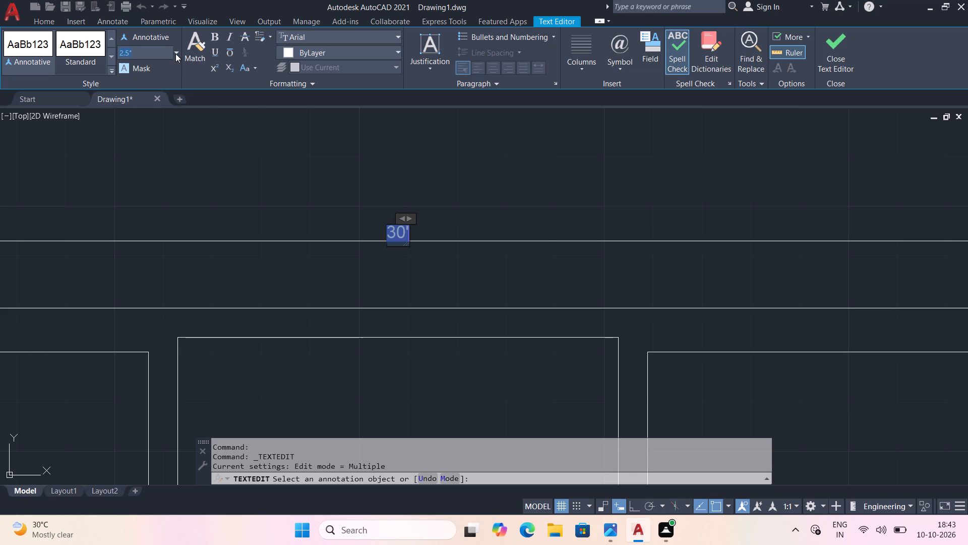
click(175, 53)
click(152, 69)
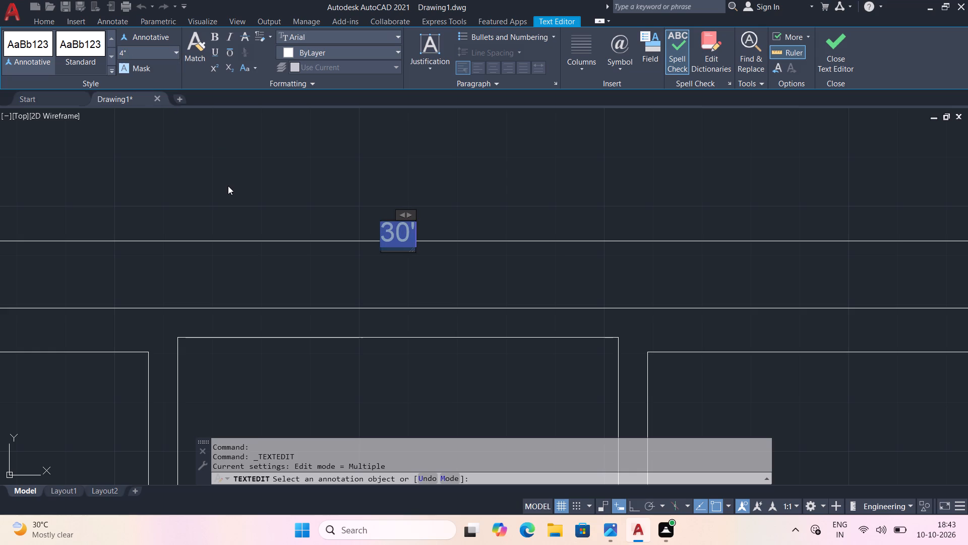
key(Escape)
click(619, 197)
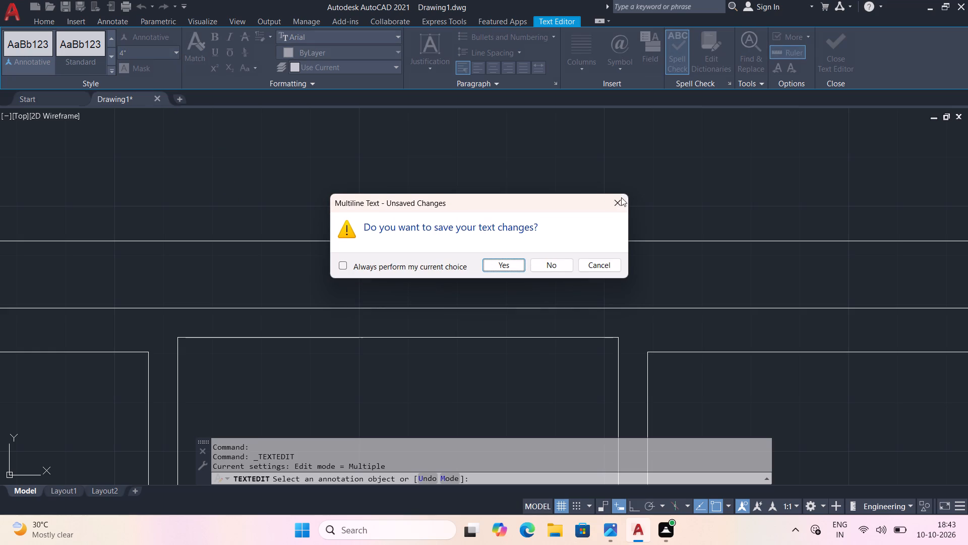
click(506, 202)
Start a hatch for the southern part of the plan and choose the SWAMP pattern.
scroll(420, 231, down, 3)
middle_drag(473, 341, 473, 326)
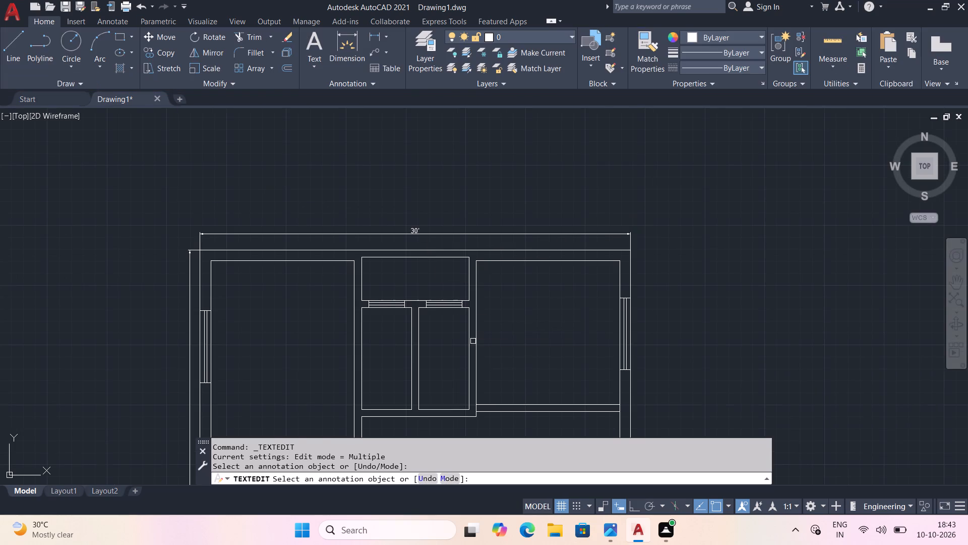
middle_drag(473, 326, 426, 147)
middle_drag(312, 263, 318, 163)
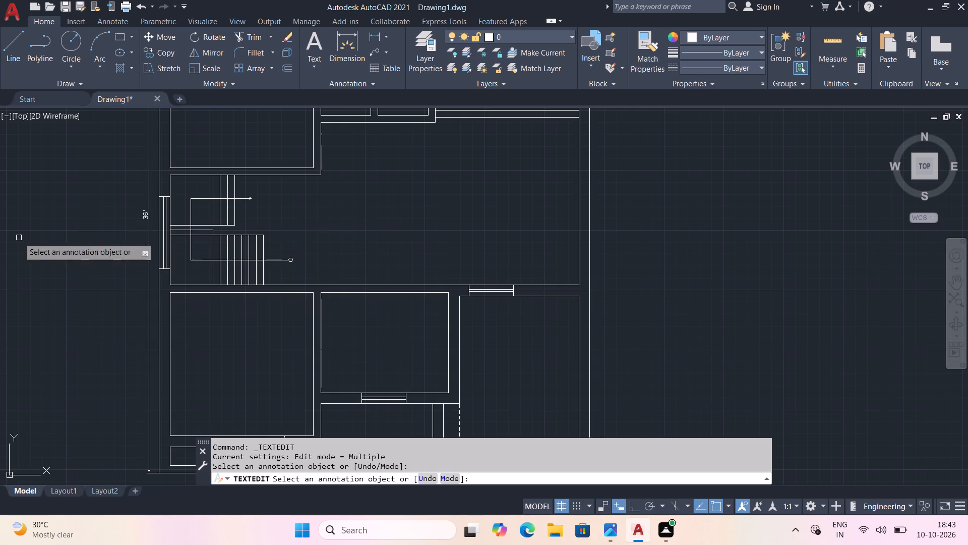
middle_drag(12, 239, 157, 194)
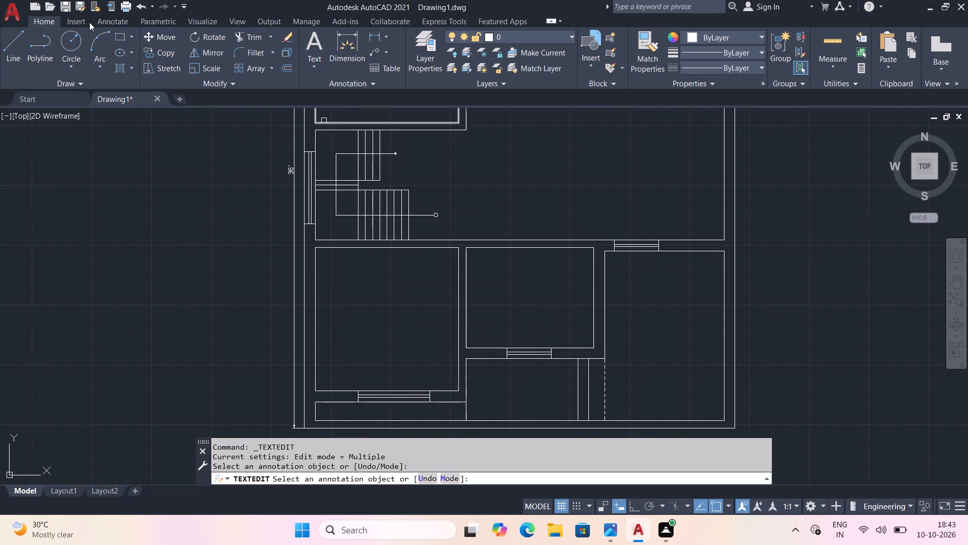
click(122, 70)
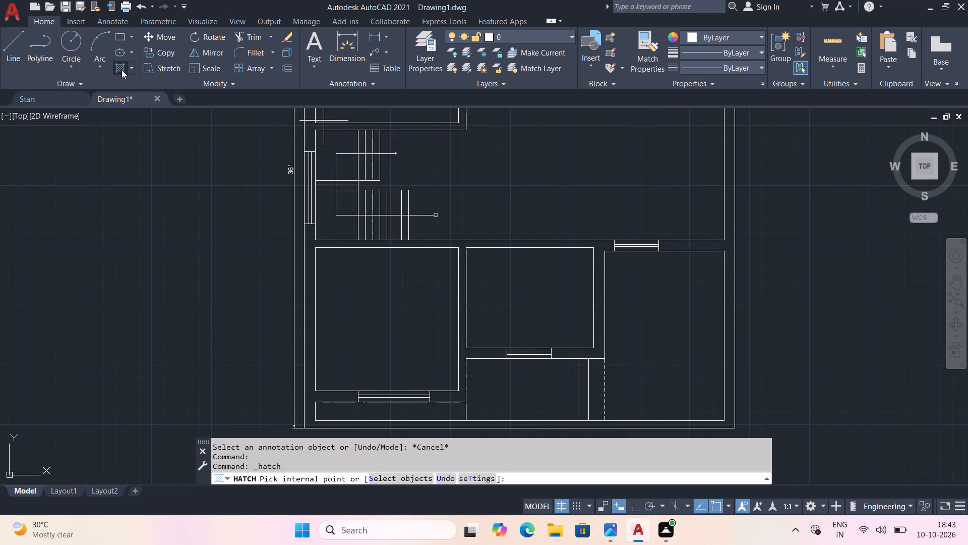
click(286, 72)
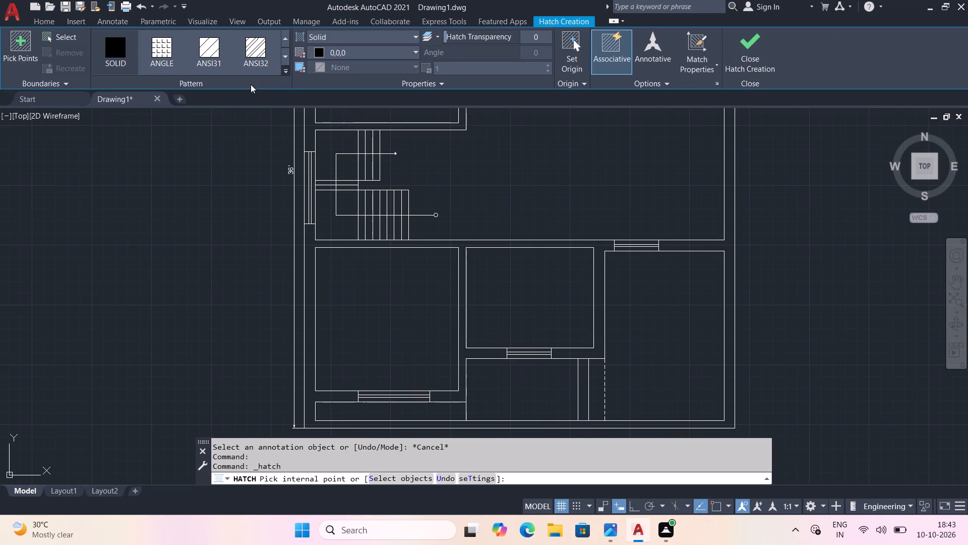
scroll(230, 112, down, 4)
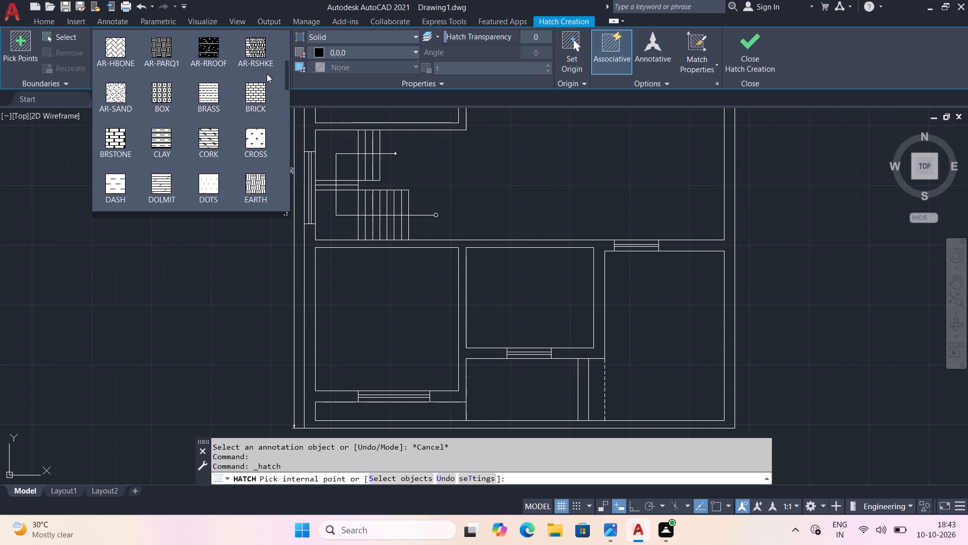
scroll(267, 74, down, 4)
scroll(196, 116, down, 10)
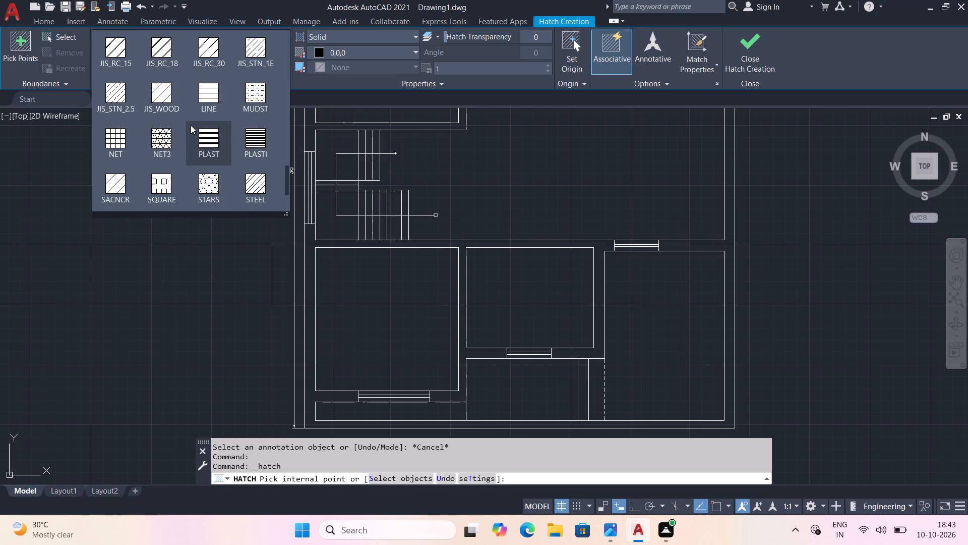
scroll(191, 125, down, 1)
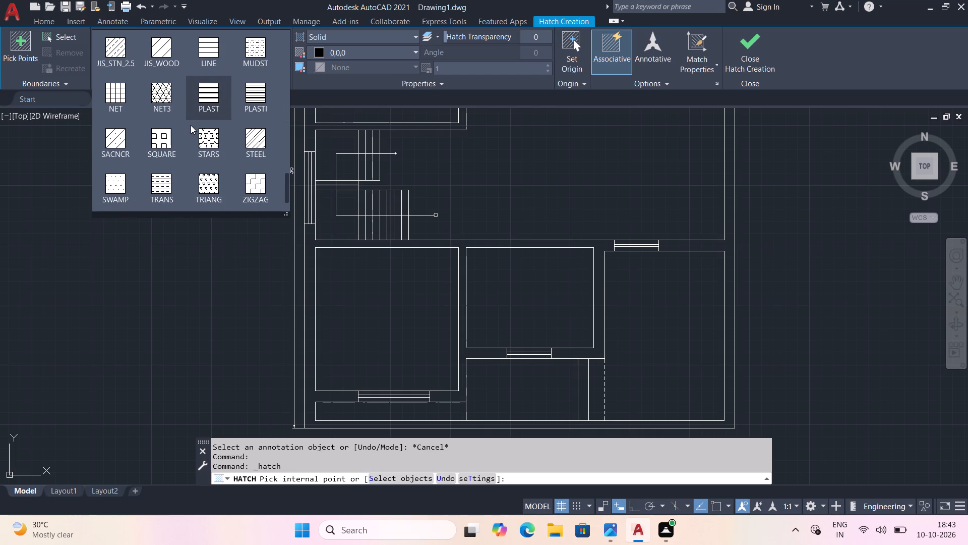
middle_drag(194, 132, 197, 171)
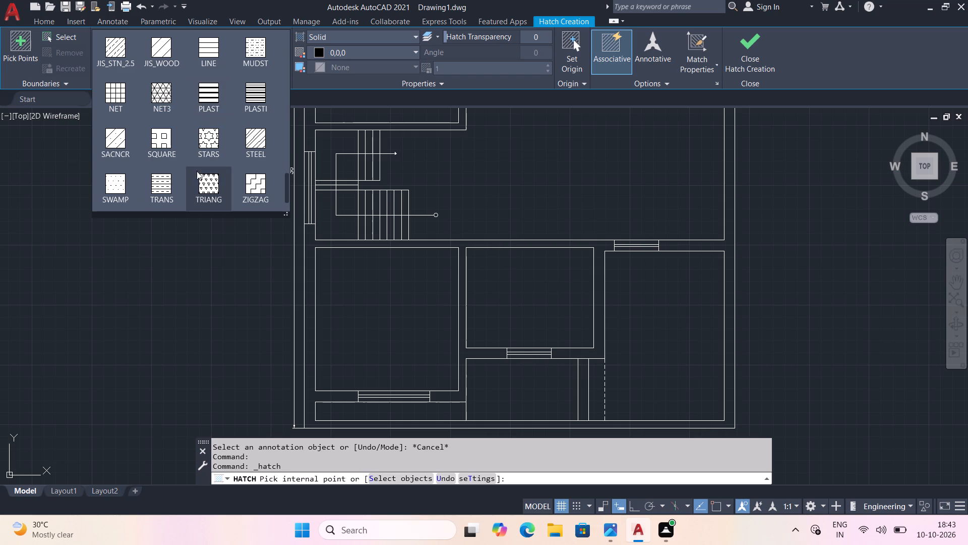
middle_drag(197, 171, 200, 179)
scroll(203, 179, down, 3)
scroll(183, 169, up, 2)
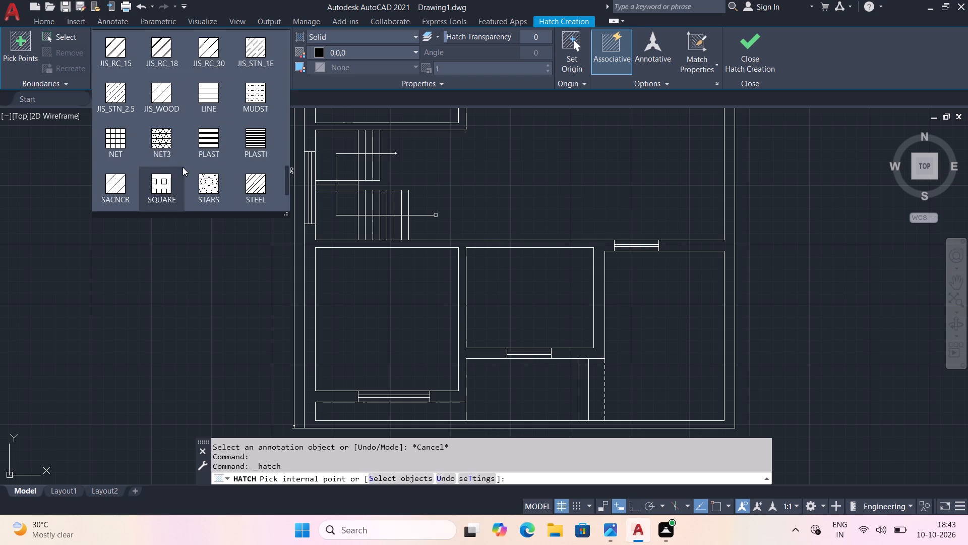
scroll(183, 167, up, 2)
scroll(143, 146, down, 5)
scroll(109, 139, up, 3)
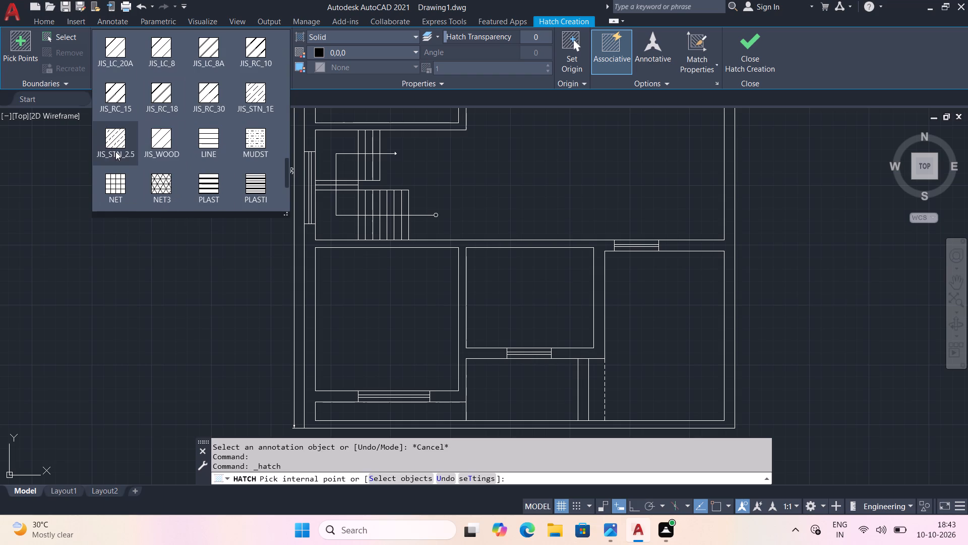
scroll(118, 149, down, 4)
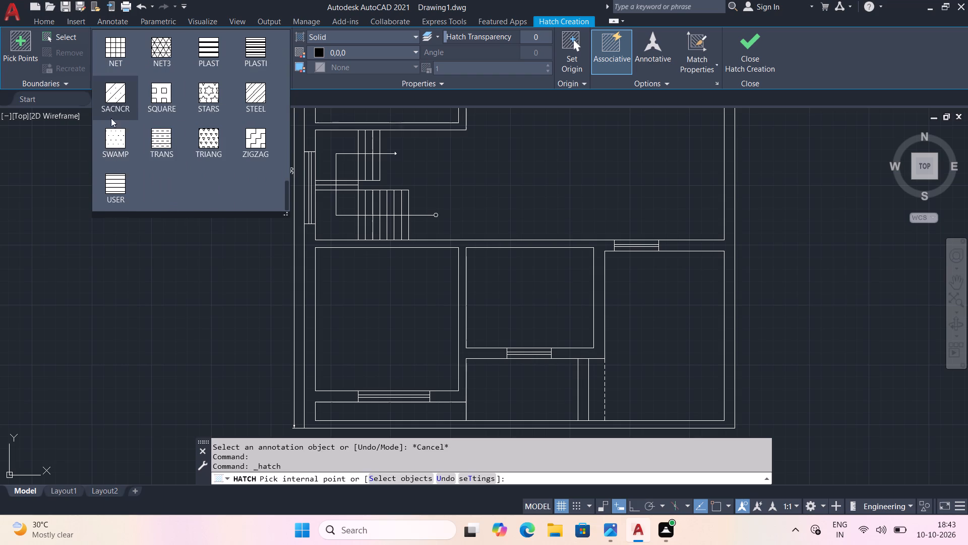
click(111, 138)
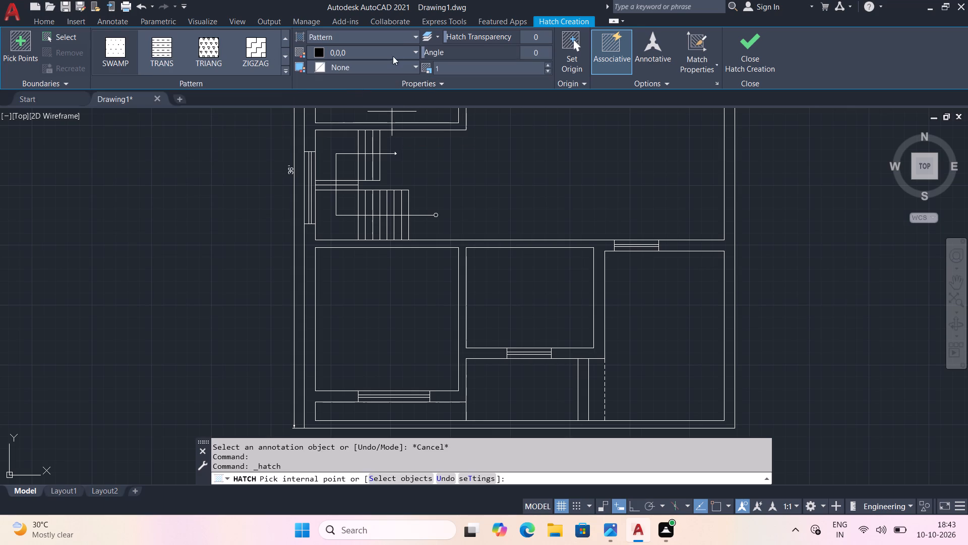
Set the hatch colour to ByLayer.
click(402, 46)
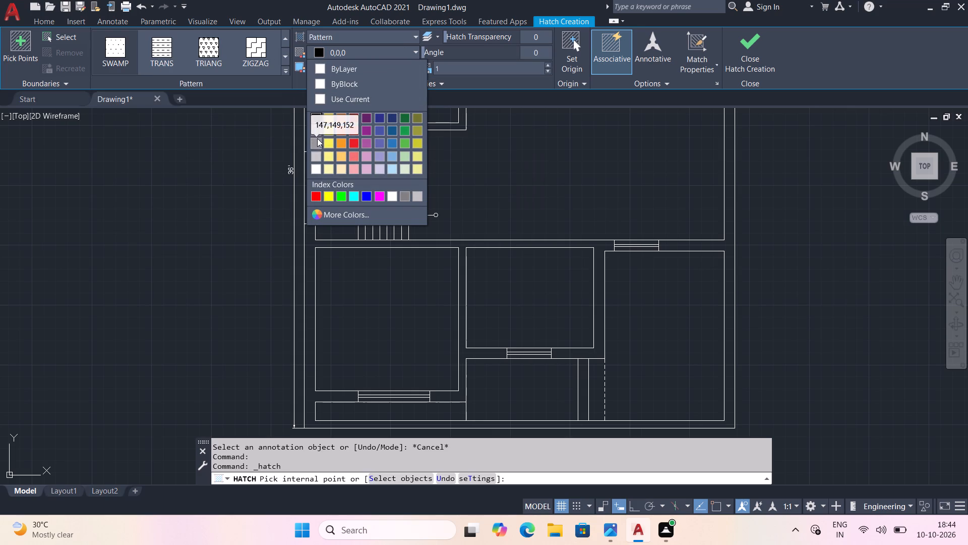
click(358, 66)
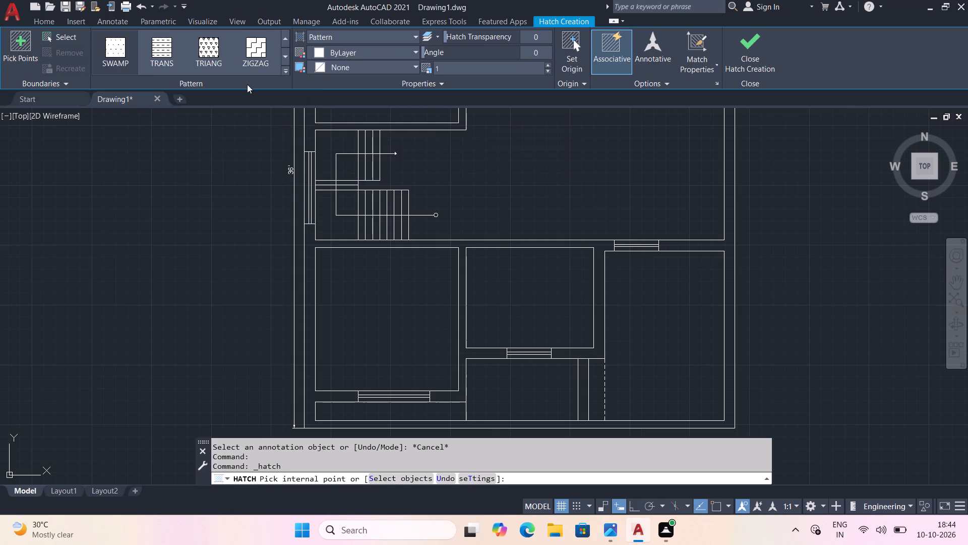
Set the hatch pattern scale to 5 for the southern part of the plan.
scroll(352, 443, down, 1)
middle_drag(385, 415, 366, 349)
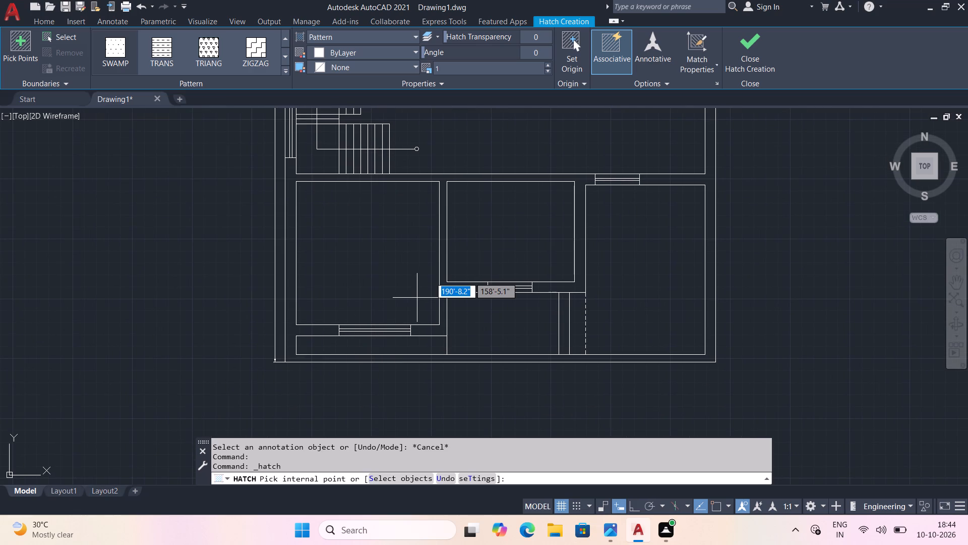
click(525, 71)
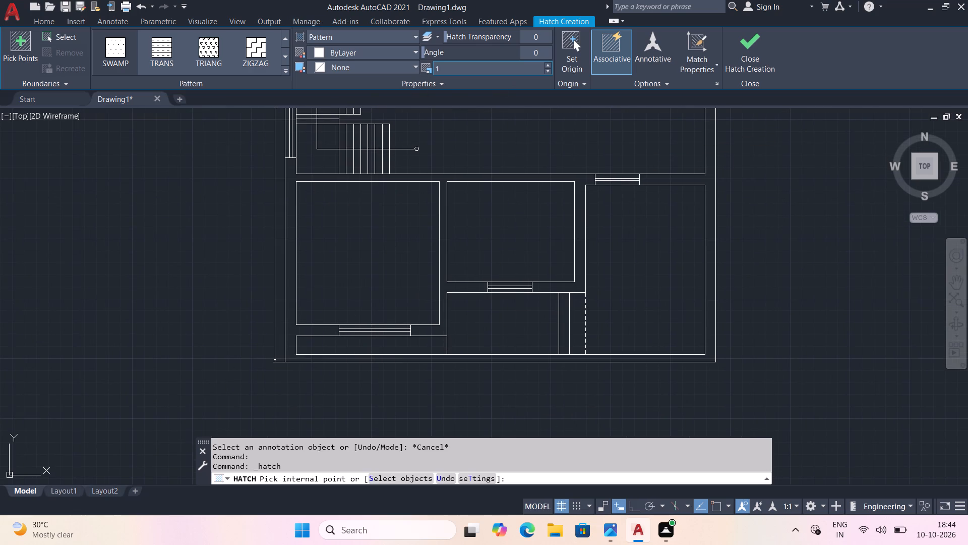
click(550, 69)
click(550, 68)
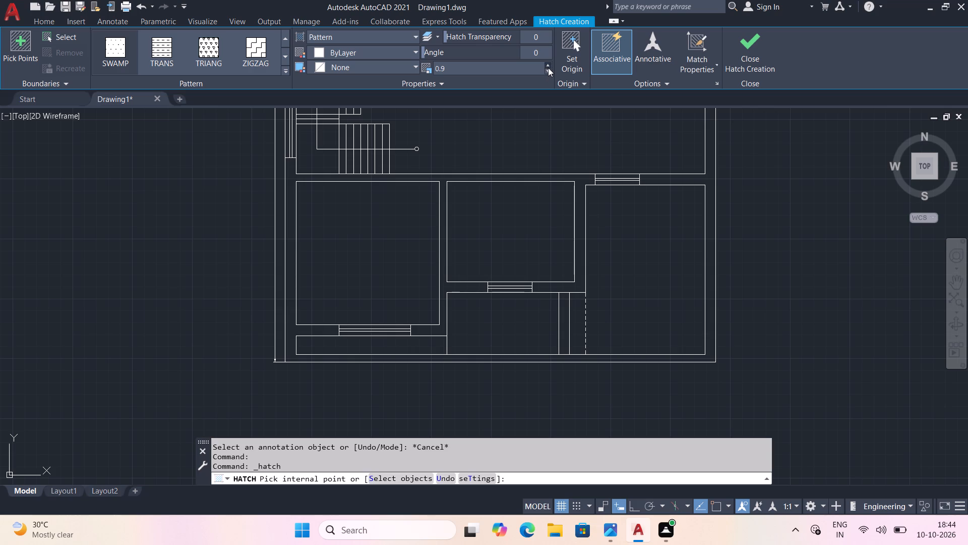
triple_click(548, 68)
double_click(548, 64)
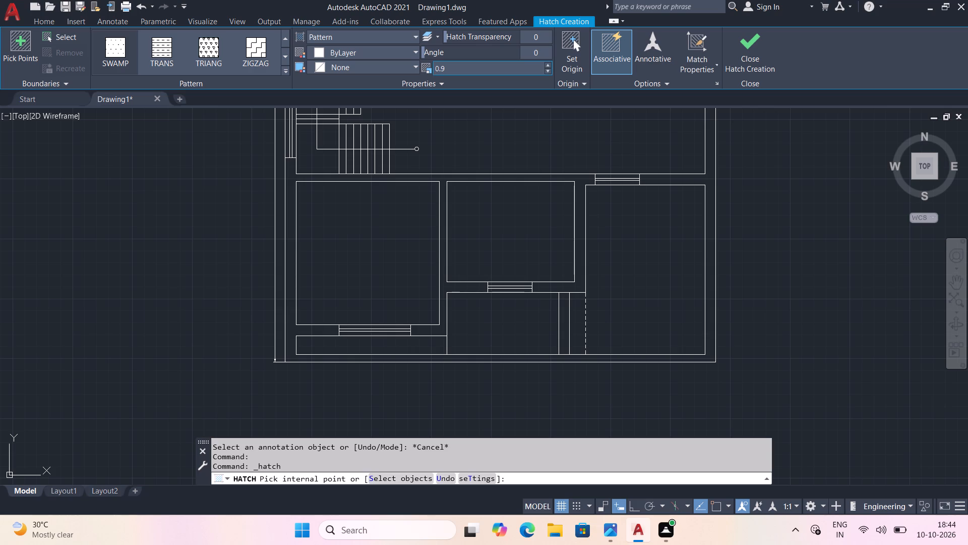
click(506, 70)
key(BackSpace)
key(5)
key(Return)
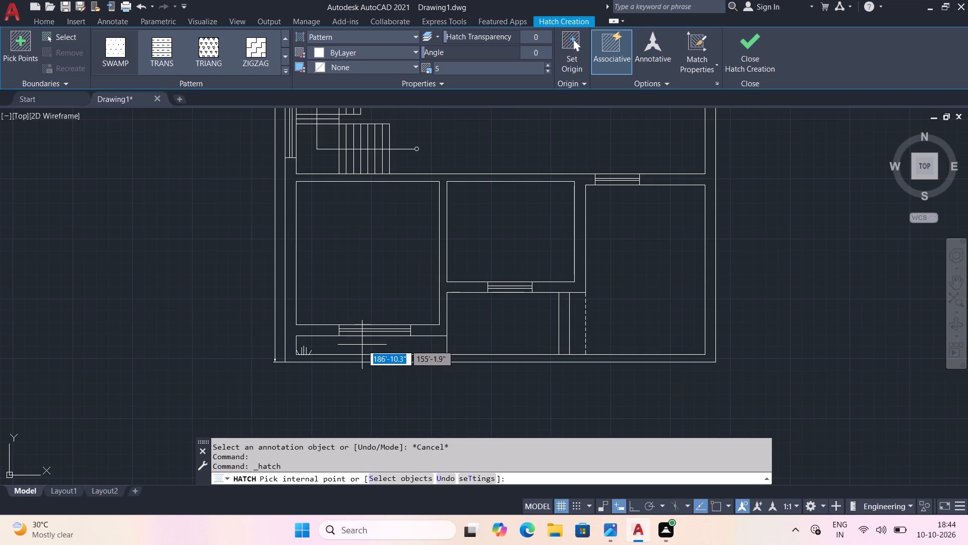
Switch the hatch pattern to TRANS and set its scale to 10.
scroll(362, 345, up, 2)
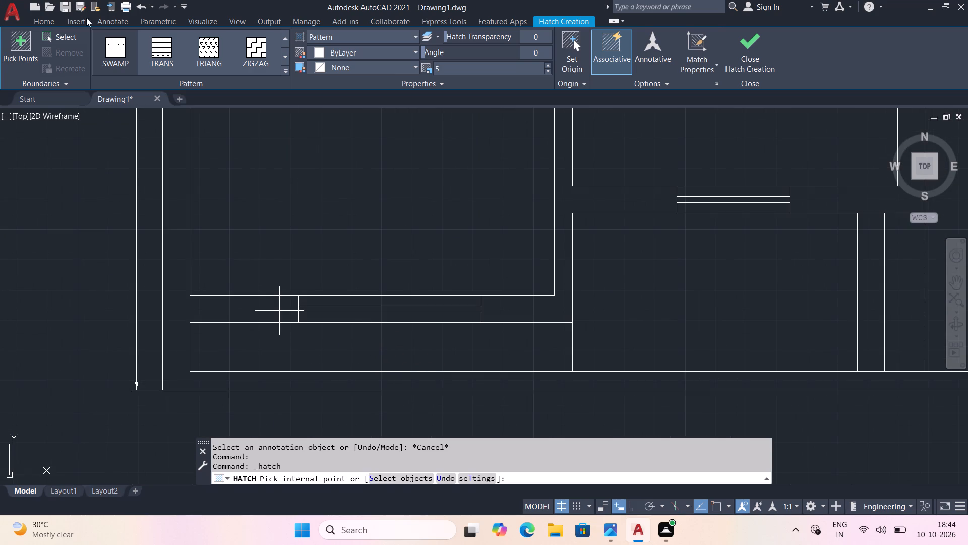
click(119, 47)
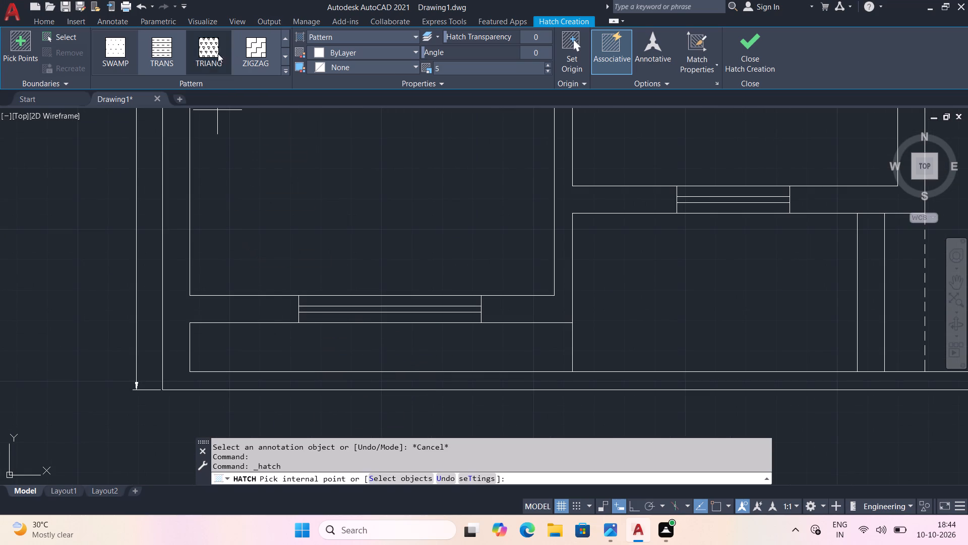
click(166, 48)
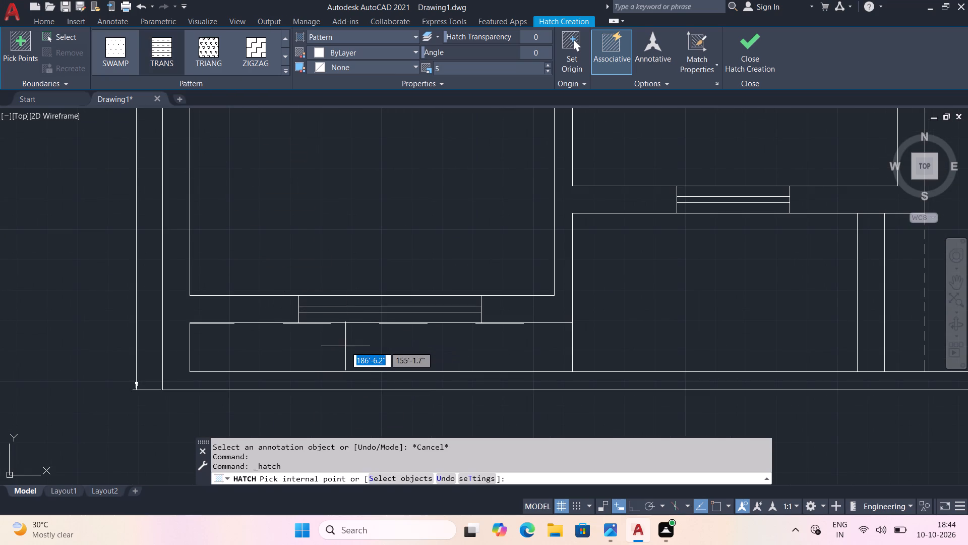
click(456, 67)
key(BackSpace)
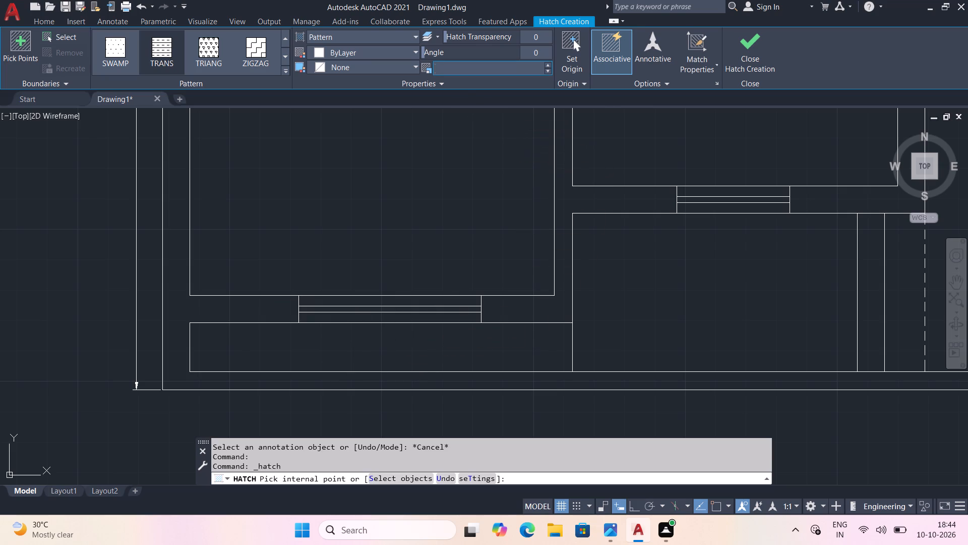
text(10)
key(shift+quotedbl)
key(Return)
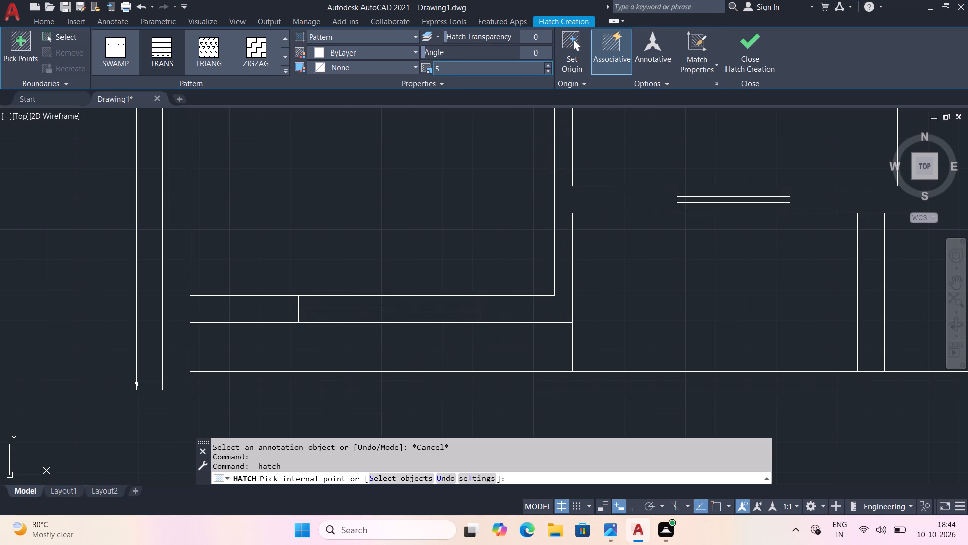
click(455, 67)
key(BackSpace)
text(10)
key(Return)
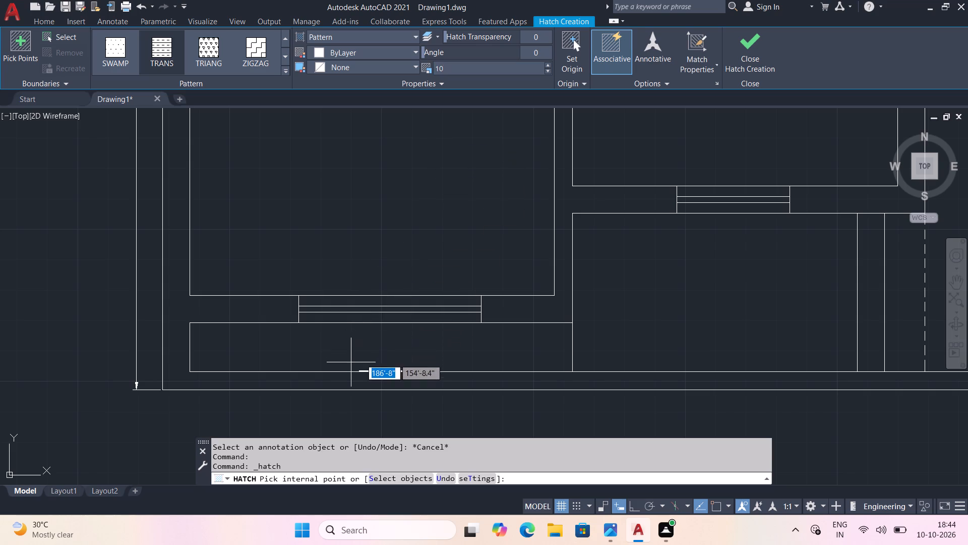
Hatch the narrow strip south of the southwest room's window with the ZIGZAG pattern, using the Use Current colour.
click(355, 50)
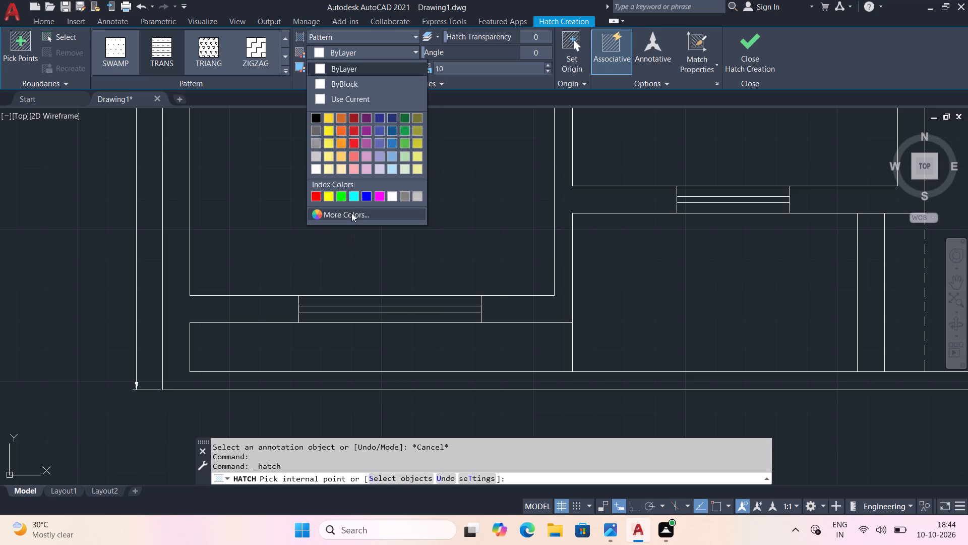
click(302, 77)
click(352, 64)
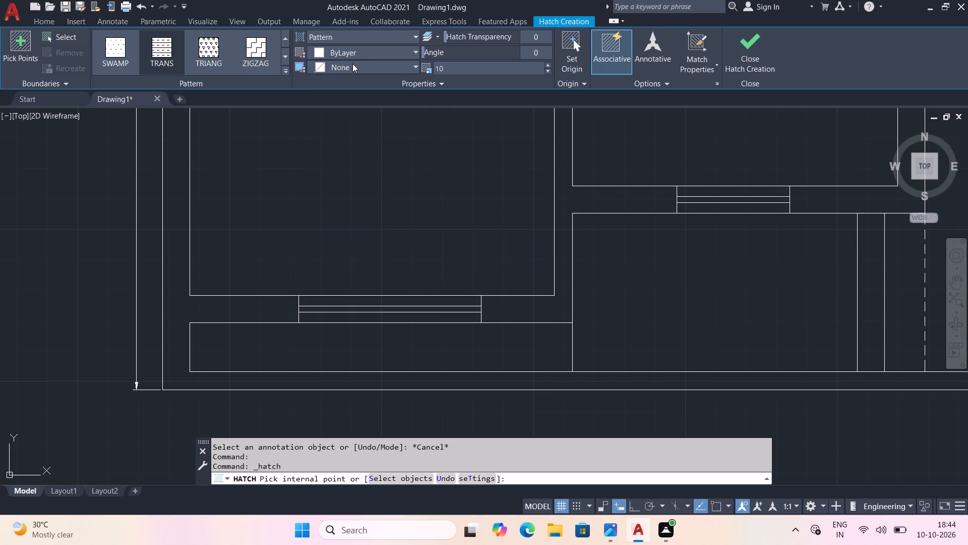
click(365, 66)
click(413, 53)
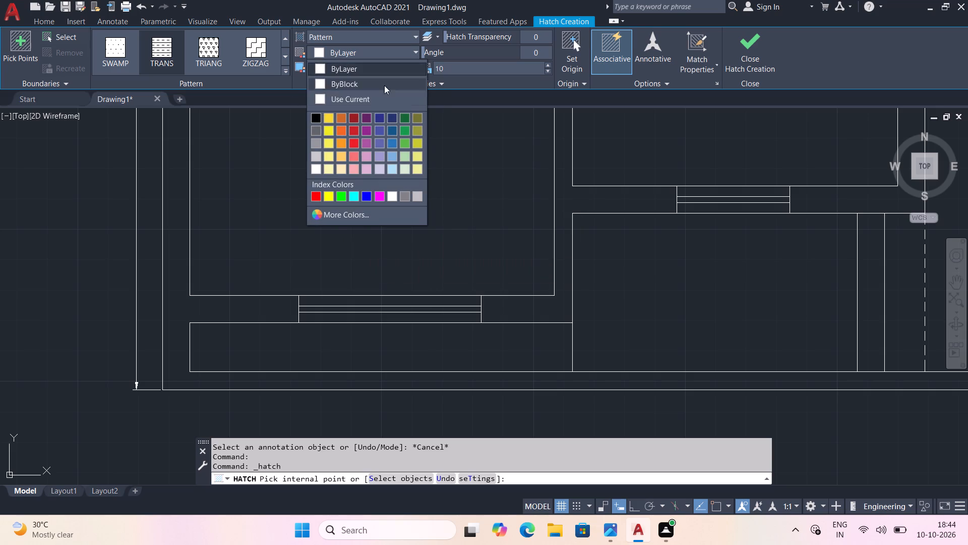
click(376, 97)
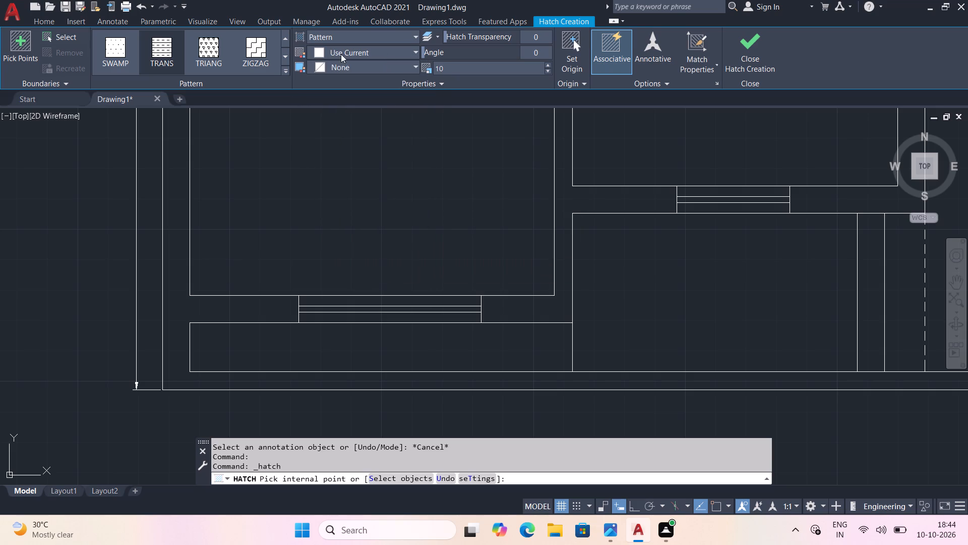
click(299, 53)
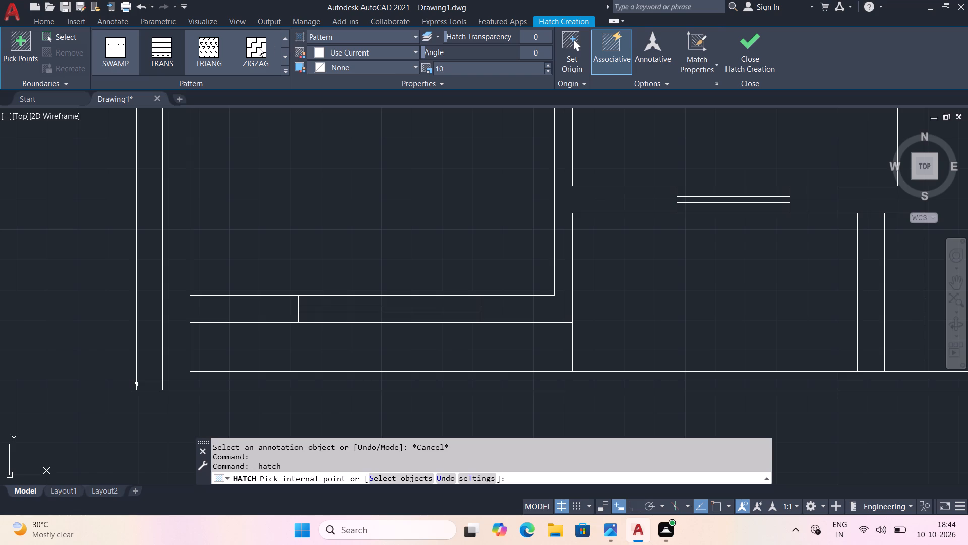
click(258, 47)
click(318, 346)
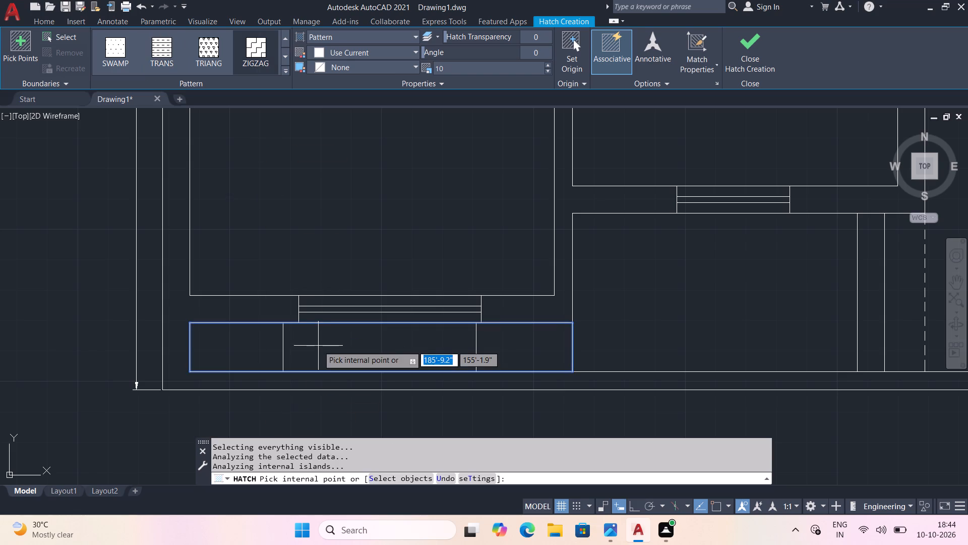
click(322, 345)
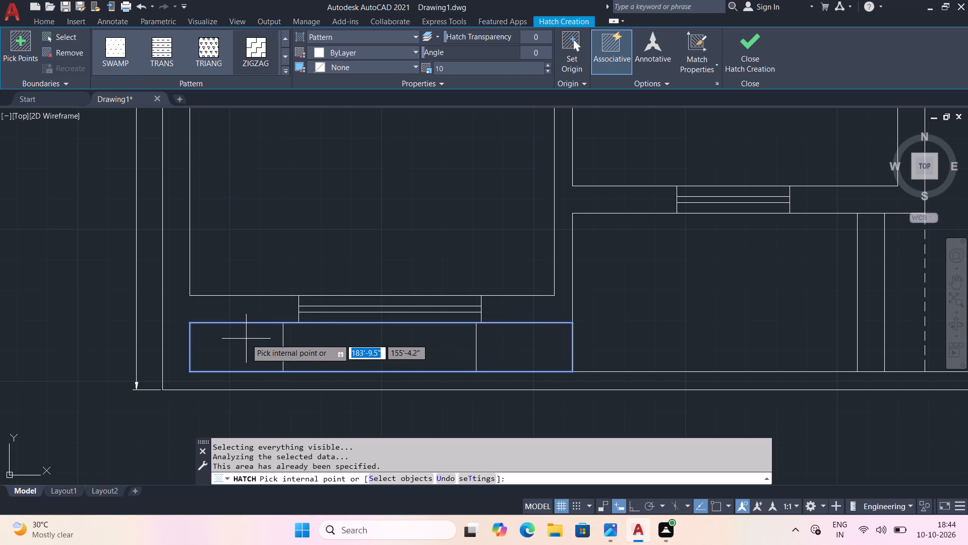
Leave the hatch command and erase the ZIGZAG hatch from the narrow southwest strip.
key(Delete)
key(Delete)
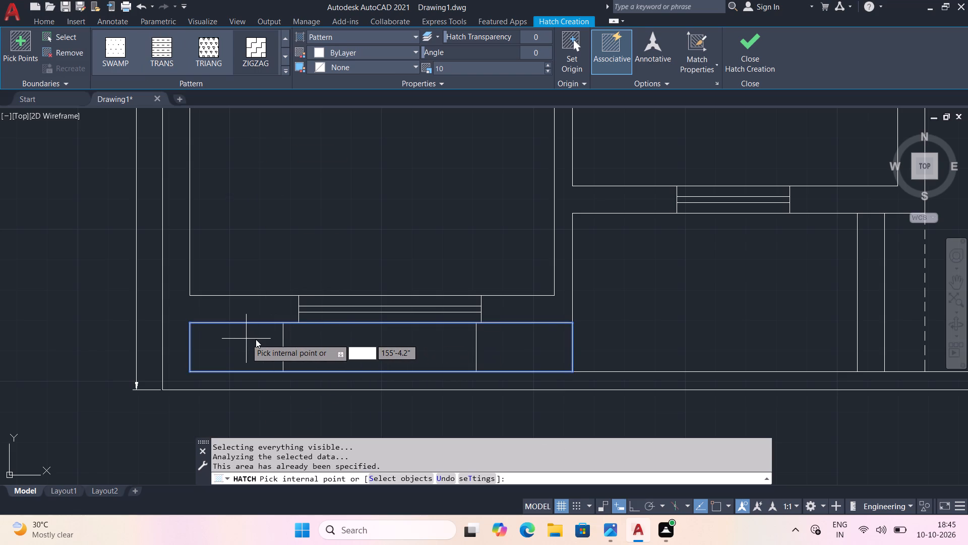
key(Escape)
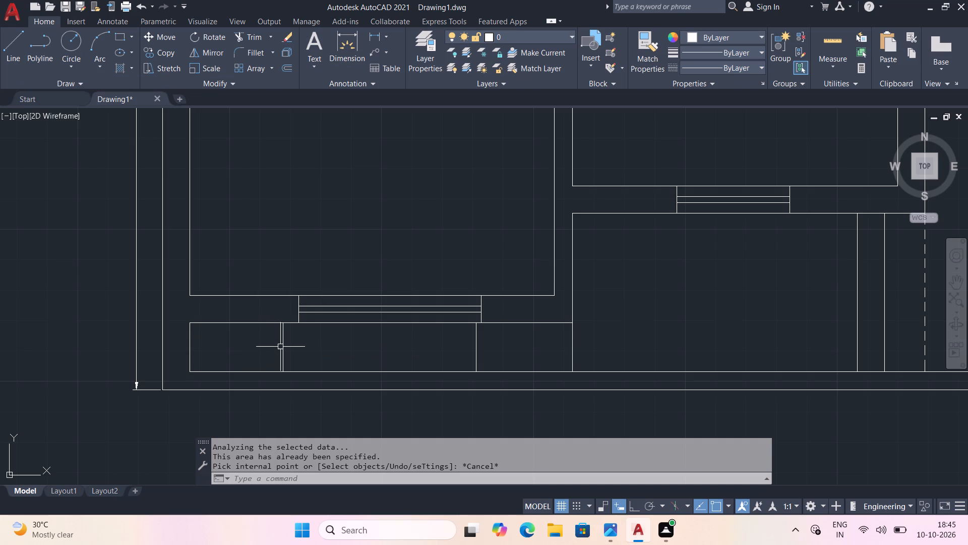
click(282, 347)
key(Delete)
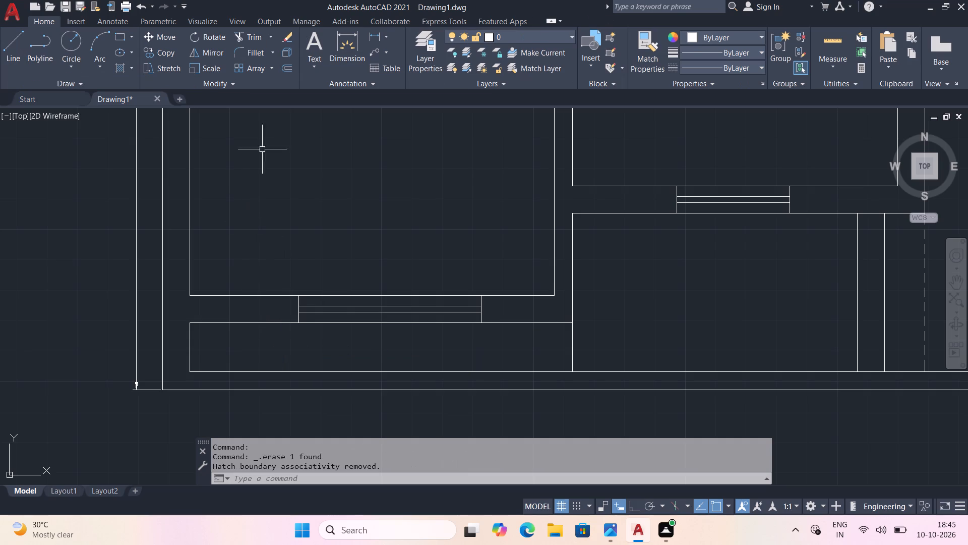
Start a new hatch with the DOTS pattern and apply it inside the narrow strip south of the southwest room.
click(116, 63)
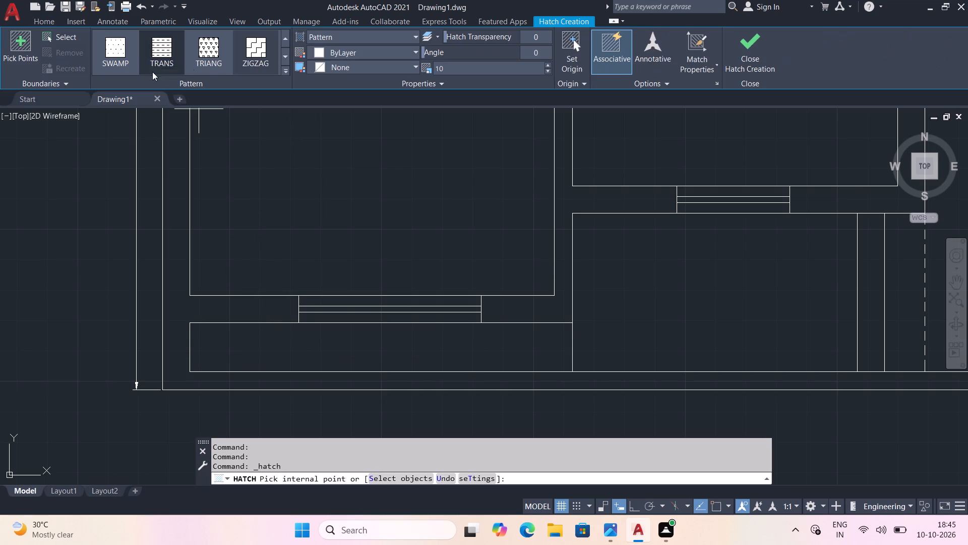
click(281, 70)
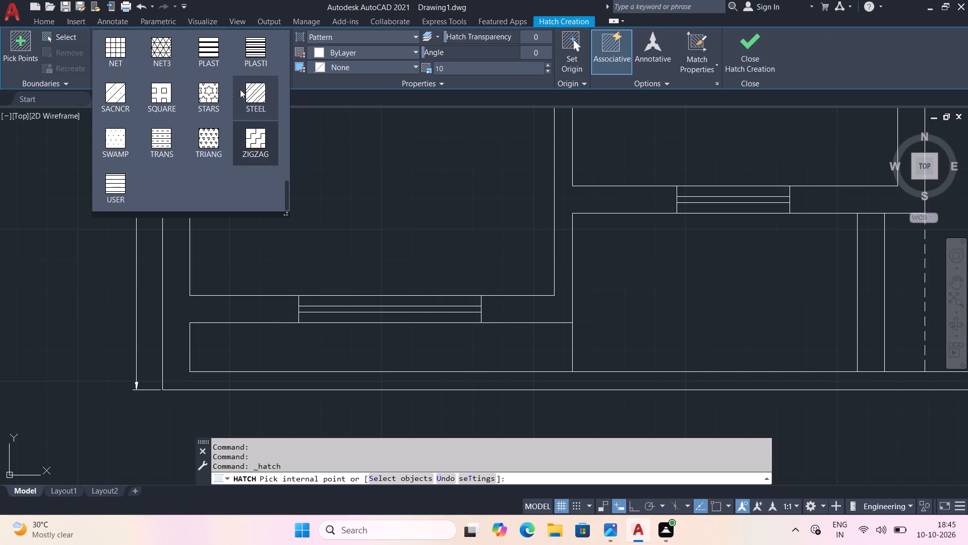
scroll(182, 126, up, 5)
scroll(182, 126, down, 2)
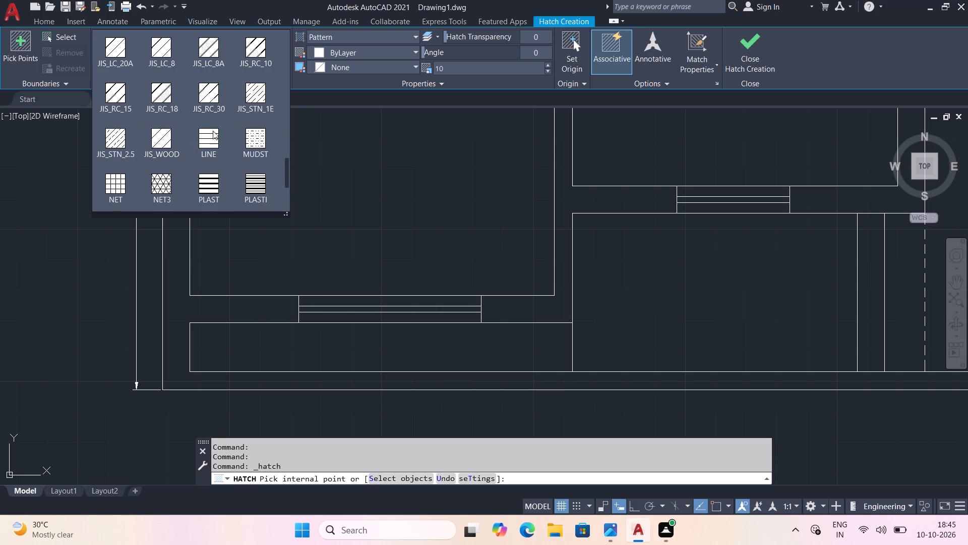
scroll(262, 139, up, 4)
scroll(220, 132, up, 3)
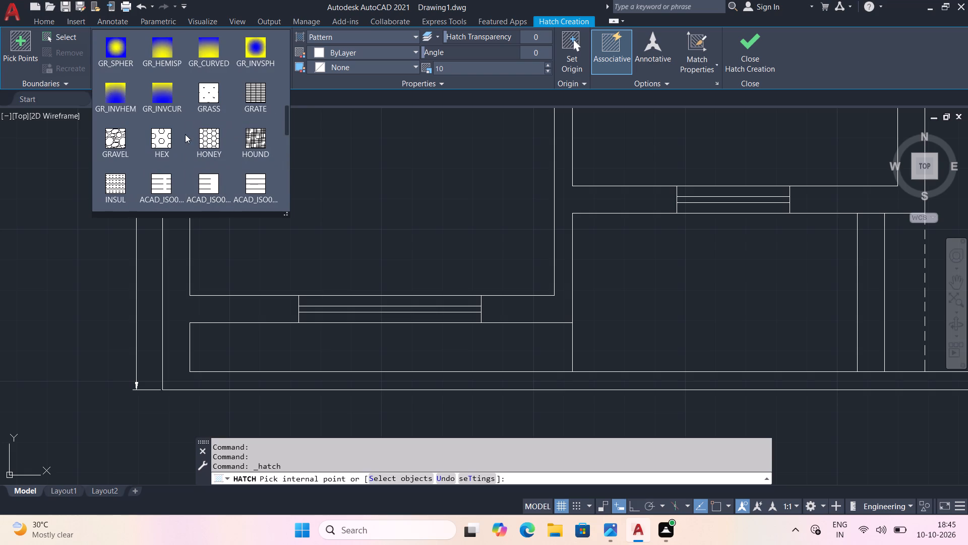
scroll(144, 156, up, 3)
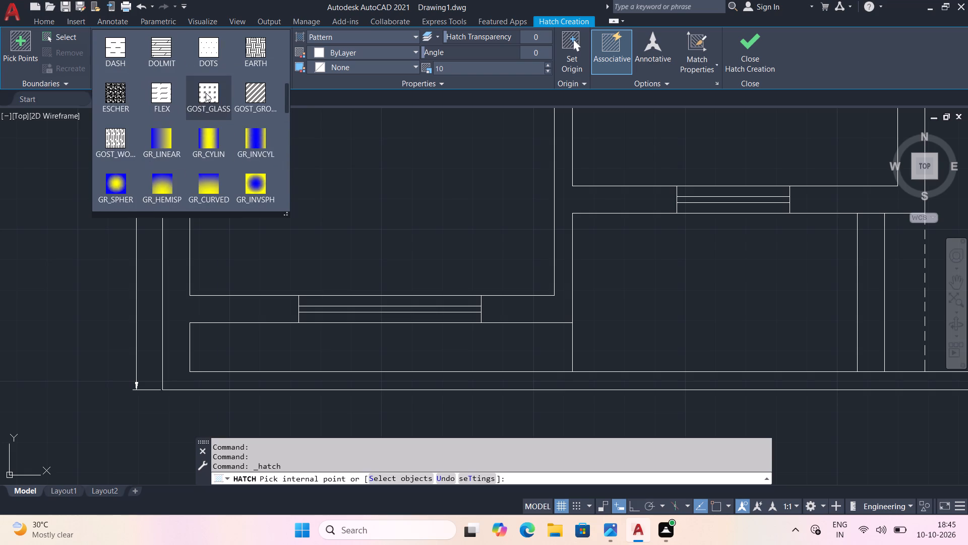
click(209, 50)
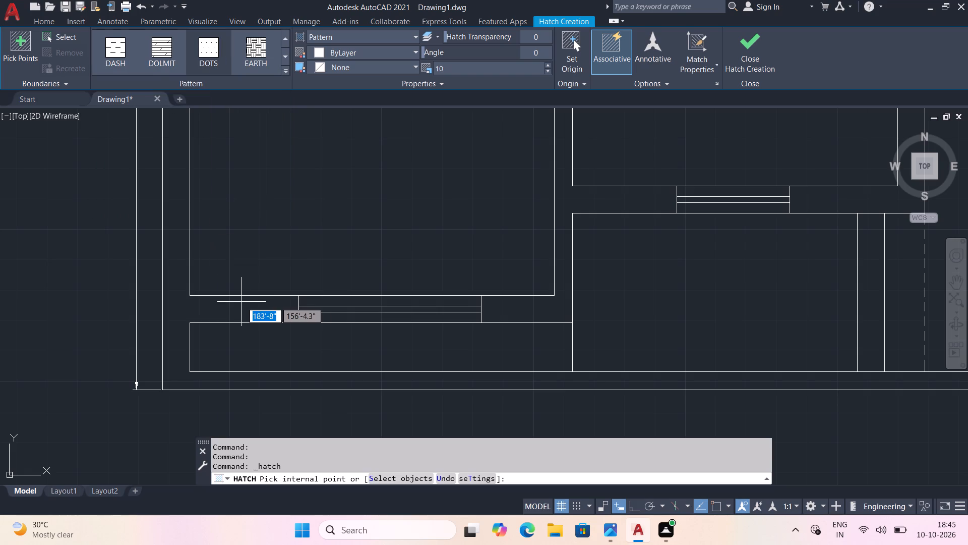
click(314, 363)
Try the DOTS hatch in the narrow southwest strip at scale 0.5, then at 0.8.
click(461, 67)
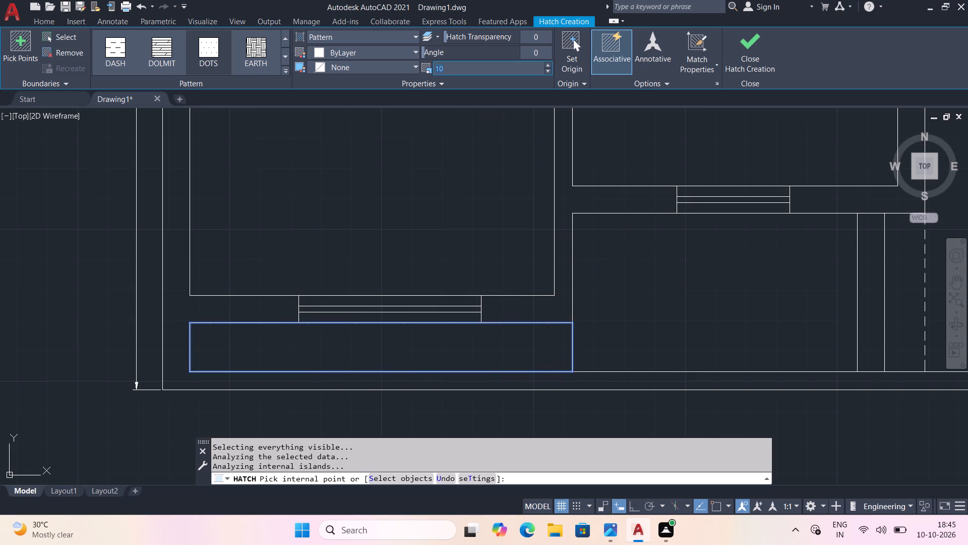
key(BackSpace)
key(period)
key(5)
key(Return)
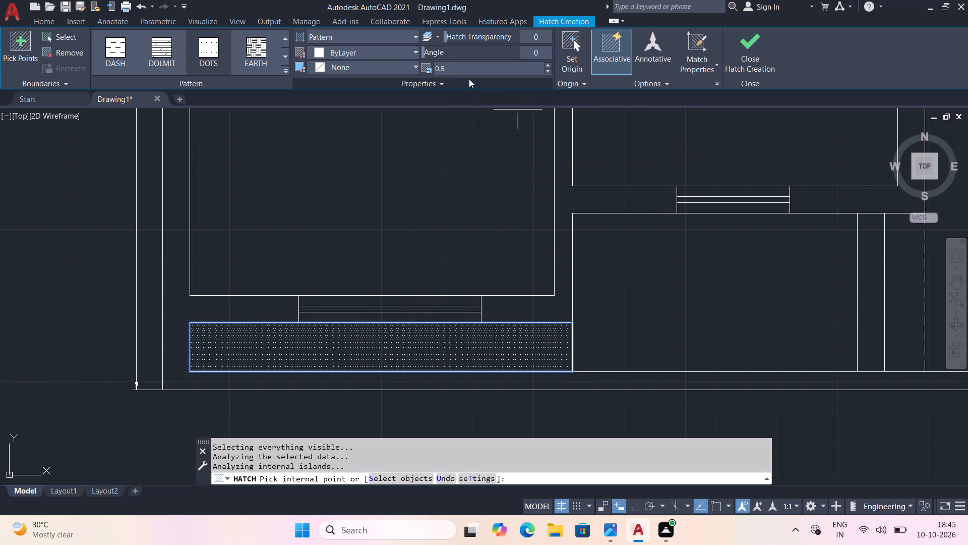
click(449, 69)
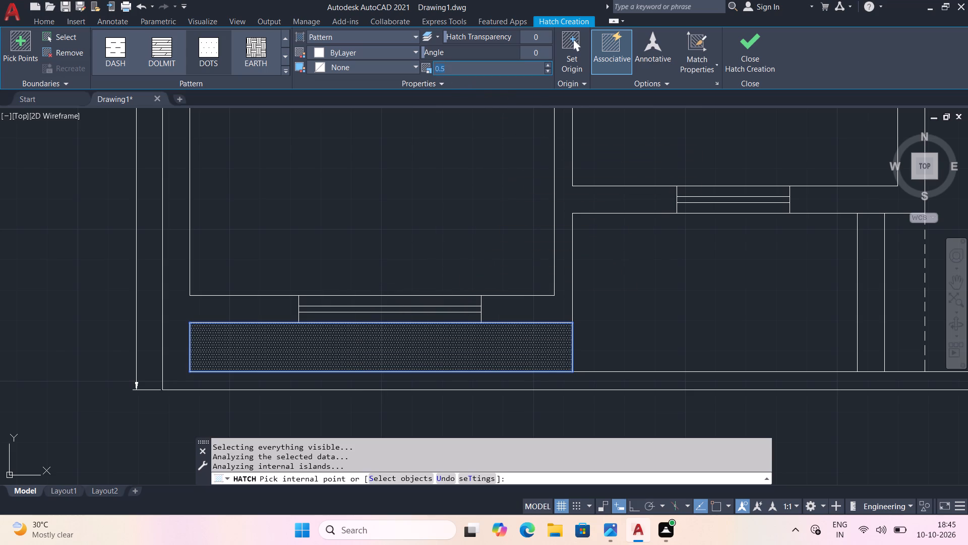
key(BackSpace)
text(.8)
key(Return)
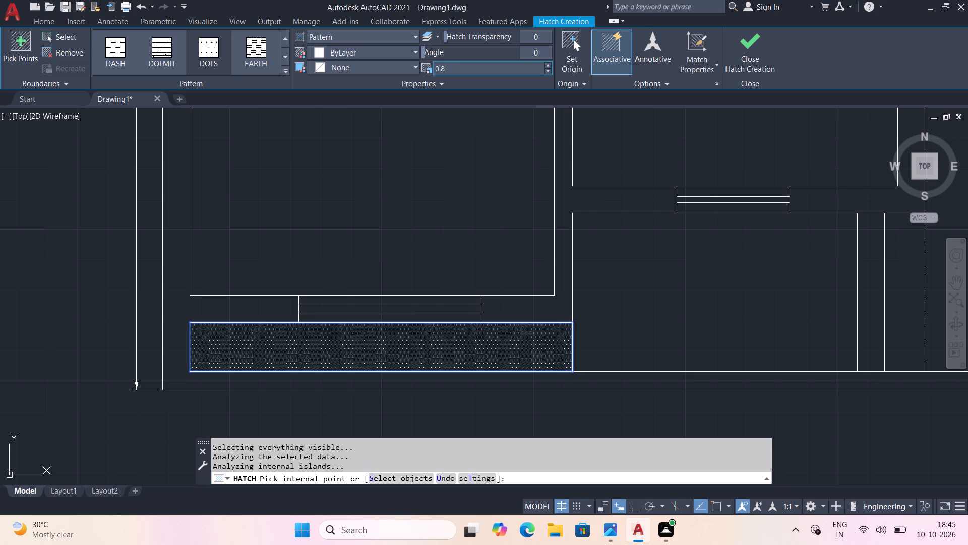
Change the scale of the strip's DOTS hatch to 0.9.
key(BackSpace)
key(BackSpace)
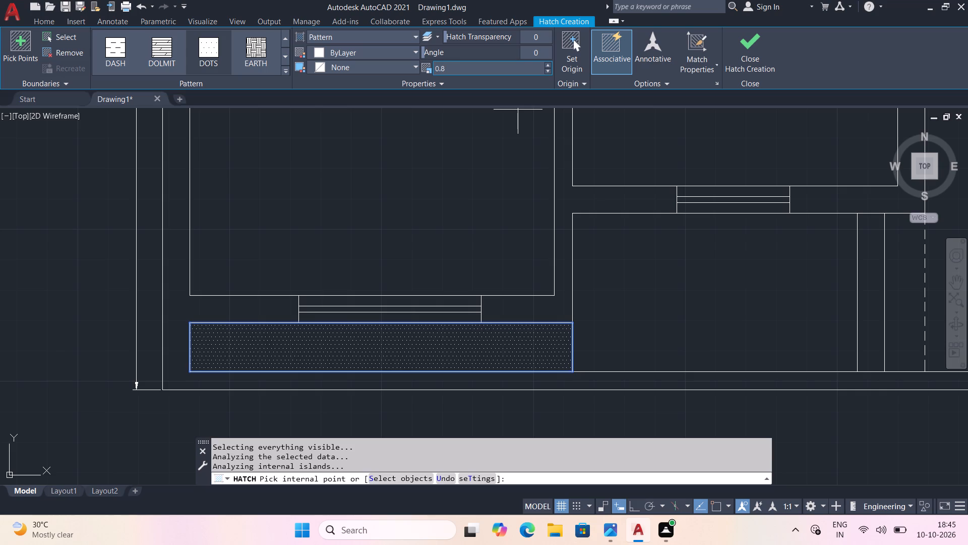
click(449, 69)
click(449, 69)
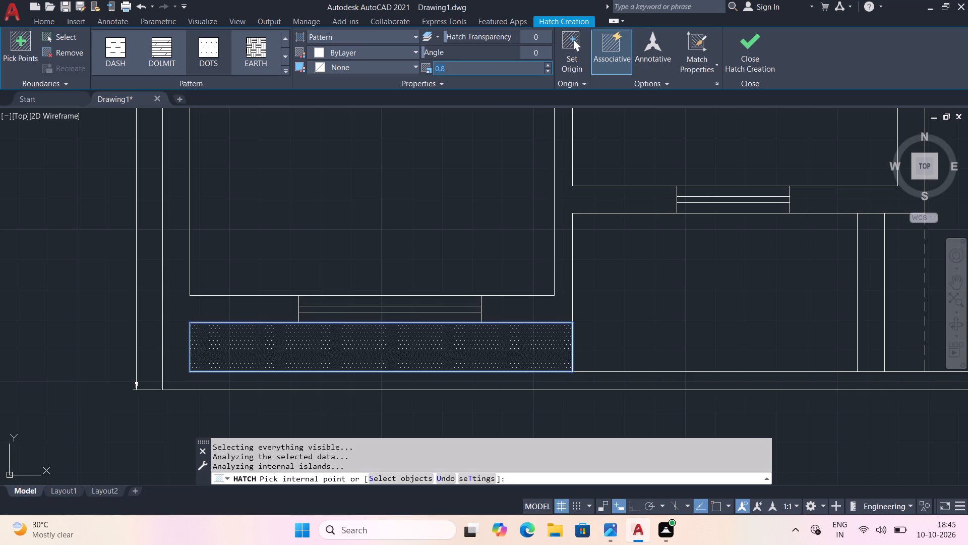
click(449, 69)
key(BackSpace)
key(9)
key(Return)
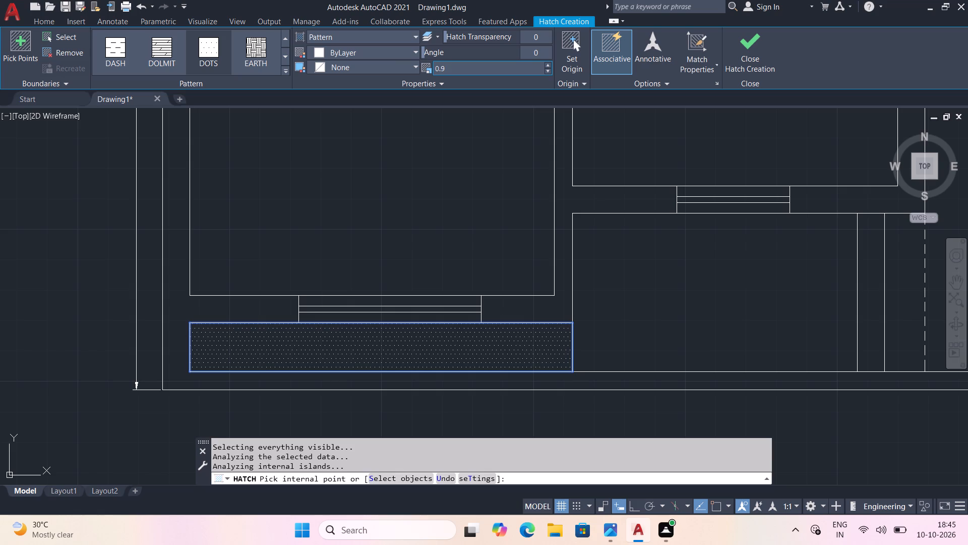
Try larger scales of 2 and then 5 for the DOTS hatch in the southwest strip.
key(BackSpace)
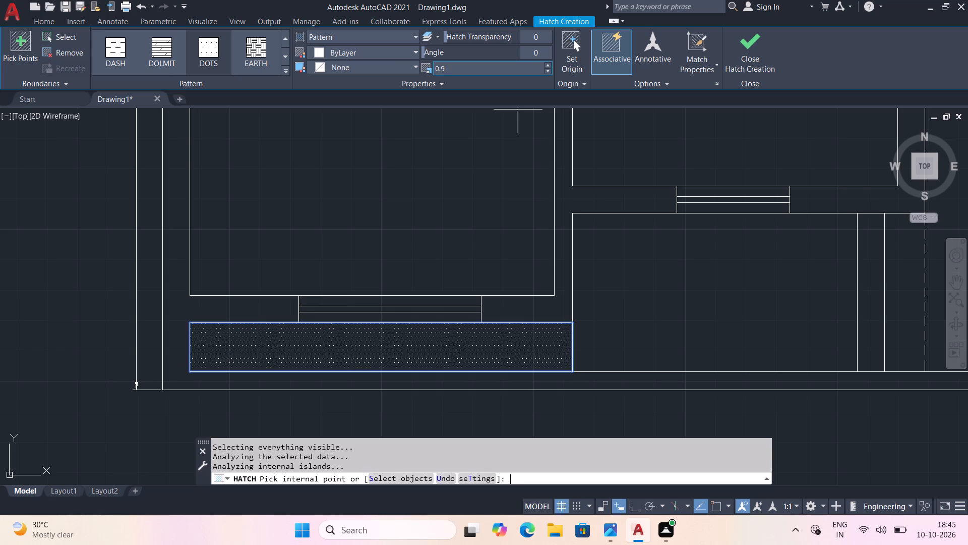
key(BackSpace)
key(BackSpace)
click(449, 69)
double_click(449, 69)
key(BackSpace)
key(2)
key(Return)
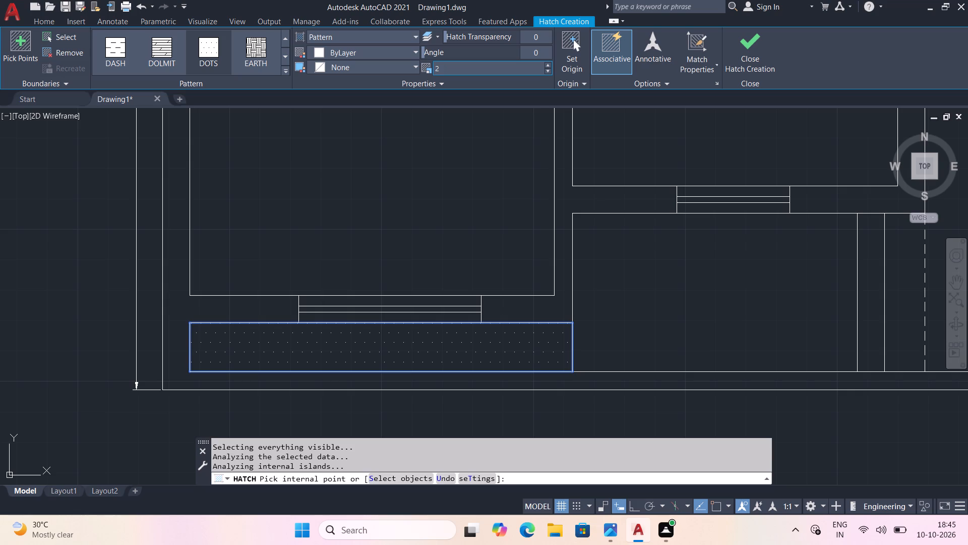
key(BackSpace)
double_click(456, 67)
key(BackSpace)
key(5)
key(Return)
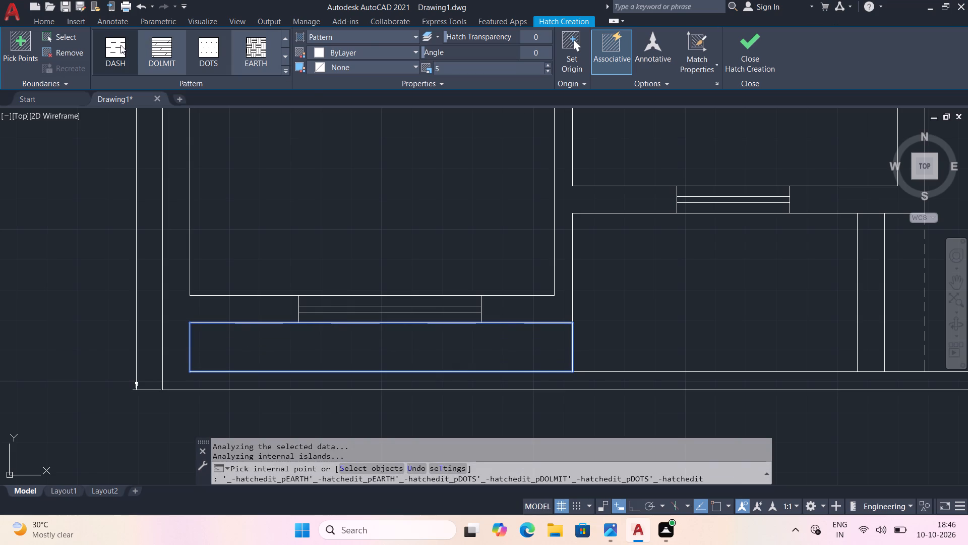
Change the strip's hatch to the ANSI36 pattern at scale 1 and finish the hatch.
click(284, 68)
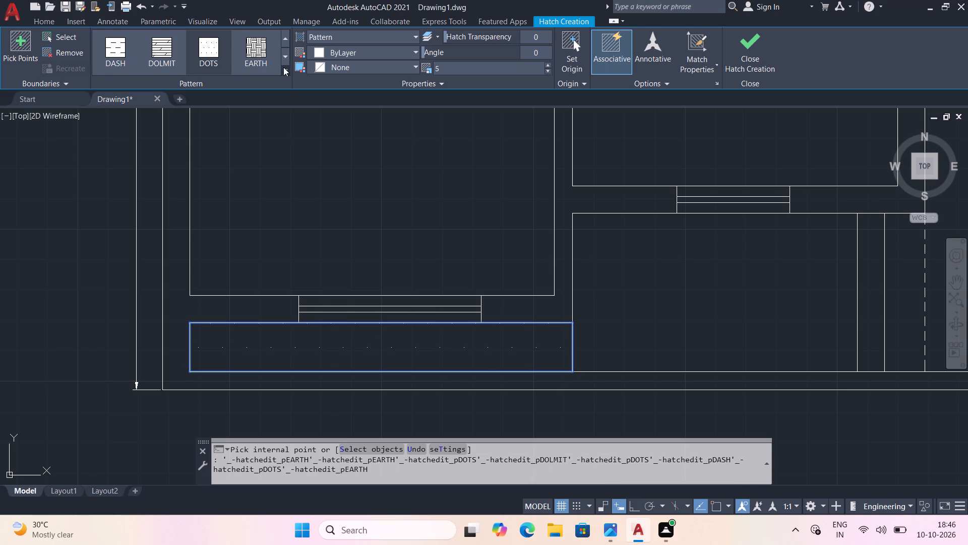
scroll(191, 70, up, 1)
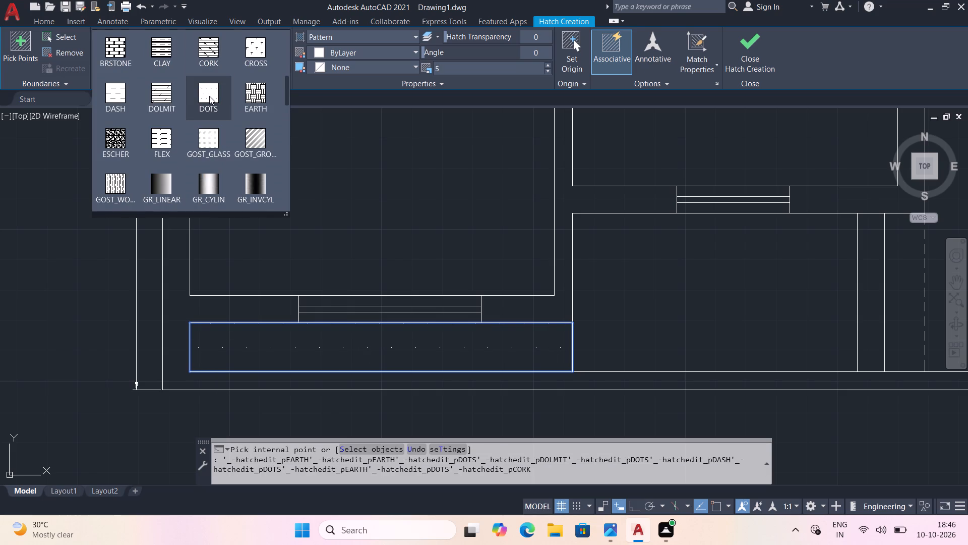
scroll(209, 96, up, 1)
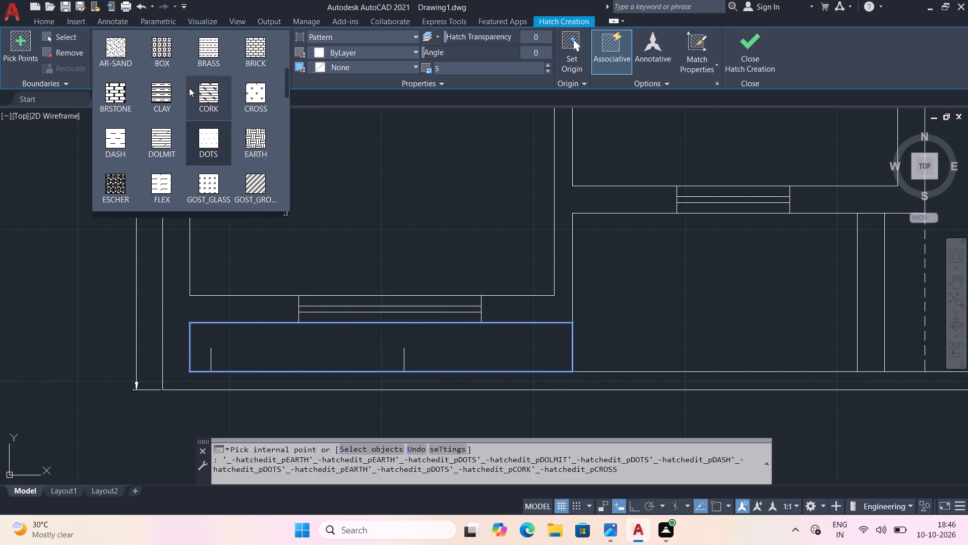
scroll(192, 76, up, 2)
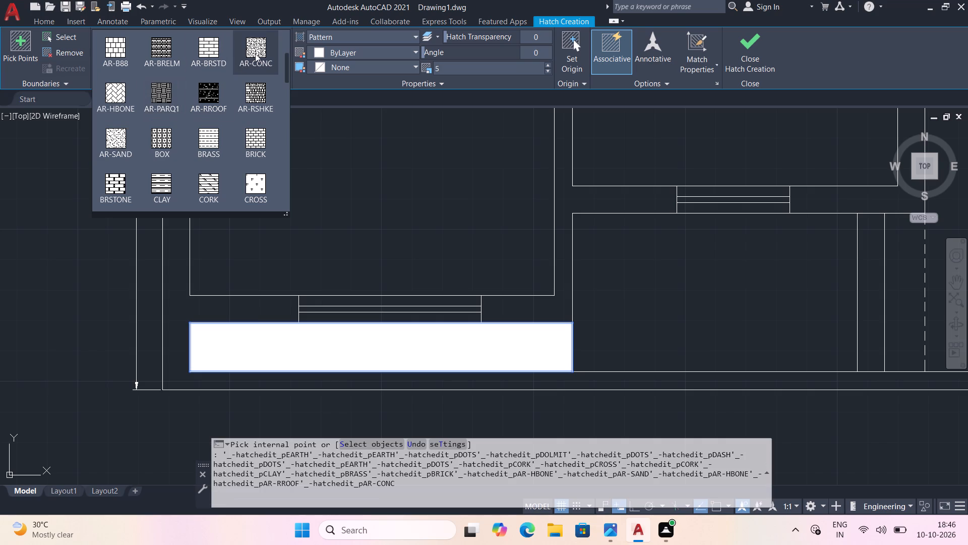
scroll(219, 47, up, 2)
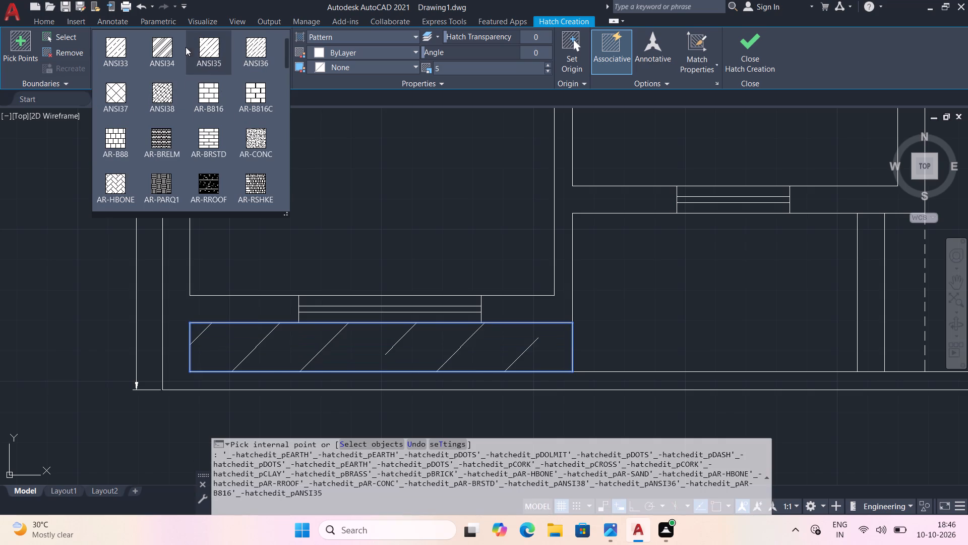
scroll(250, 45, up, 2)
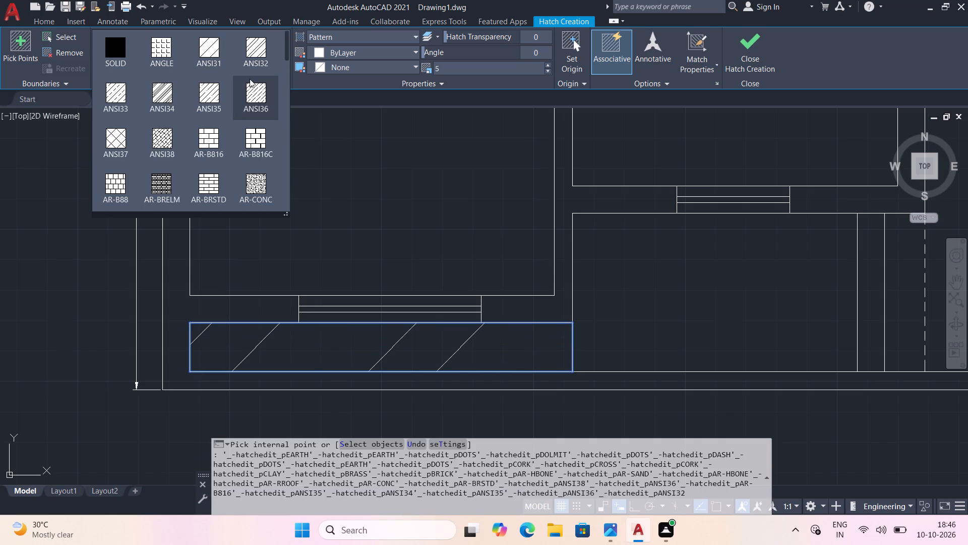
click(255, 97)
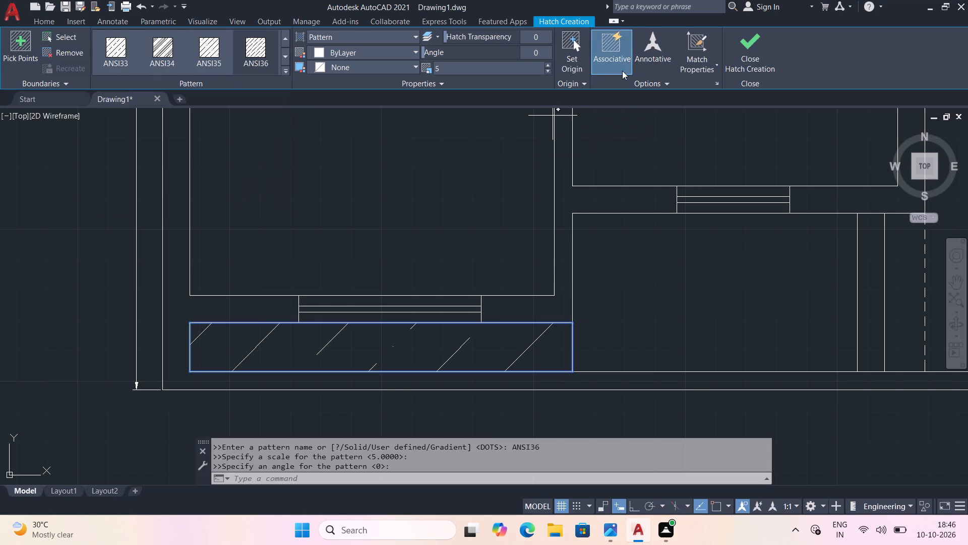
click(473, 70)
key(BackSpace)
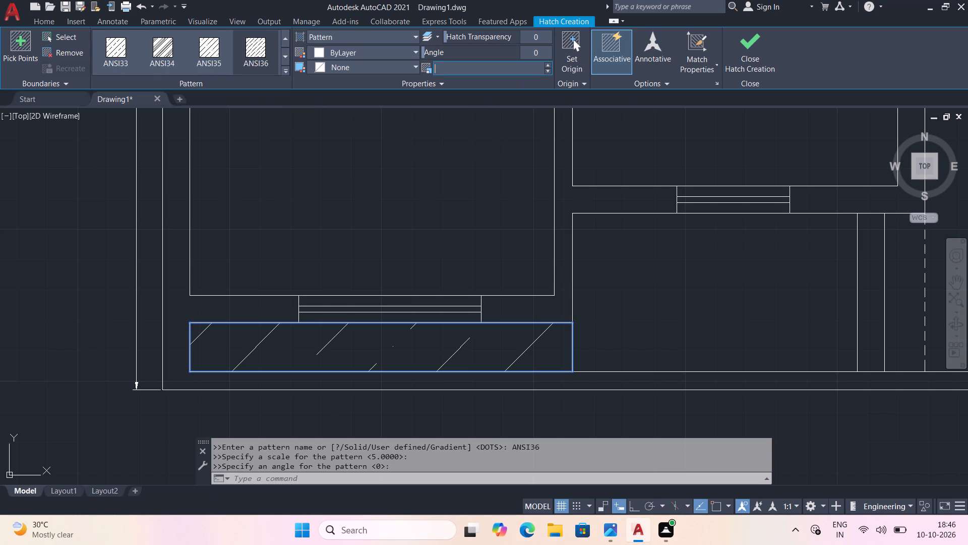
key(1)
key(Return)
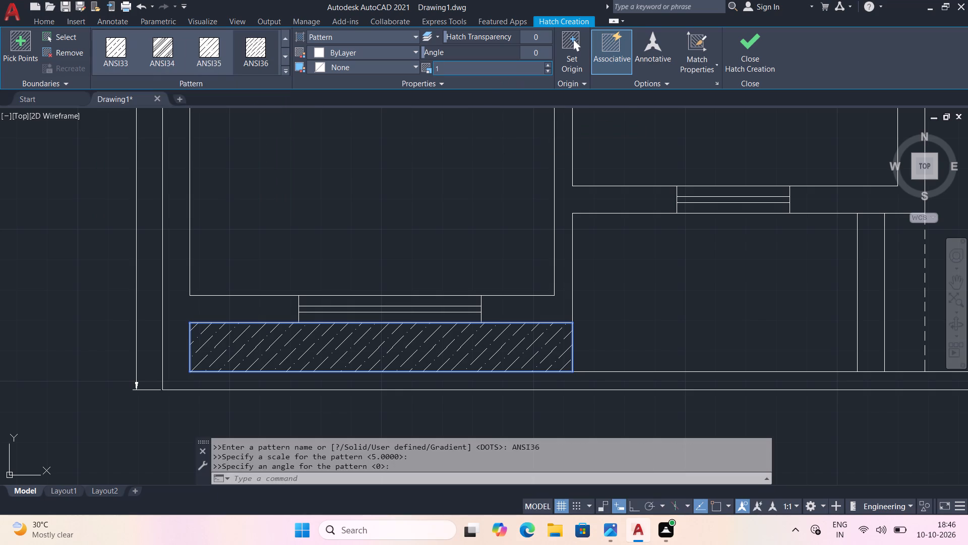
key(Escape)
Start a multiline text in the empty area west of the northwest room and enlarge its text box in width and height.
scroll(237, 496, down, 1)
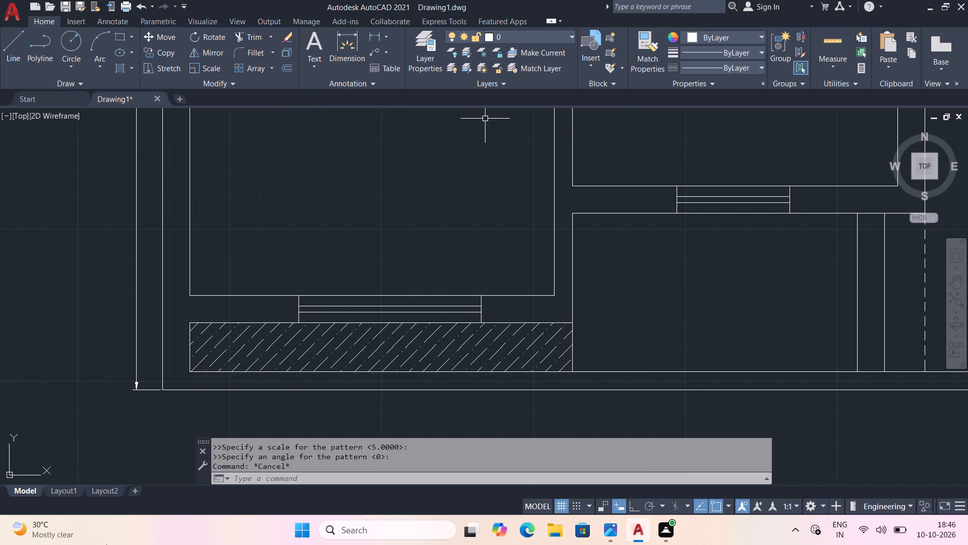
scroll(267, 409, down, 1)
middle_drag(610, 399, 474, 420)
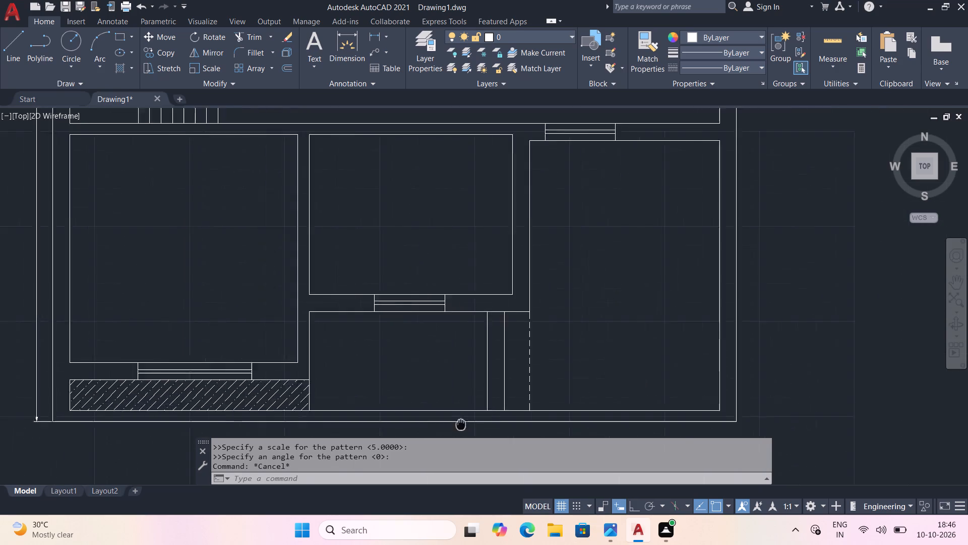
middle_drag(474, 420, 513, 393)
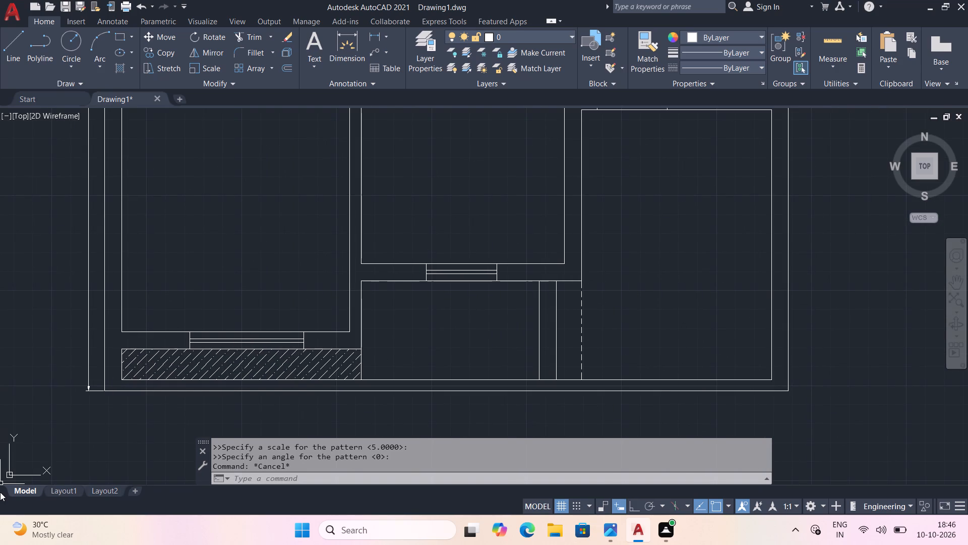
middle_drag(287, 359, 427, 404)
scroll(400, 277, down, 1)
middle_drag(452, 200, 420, 418)
scroll(418, 415, down, 1)
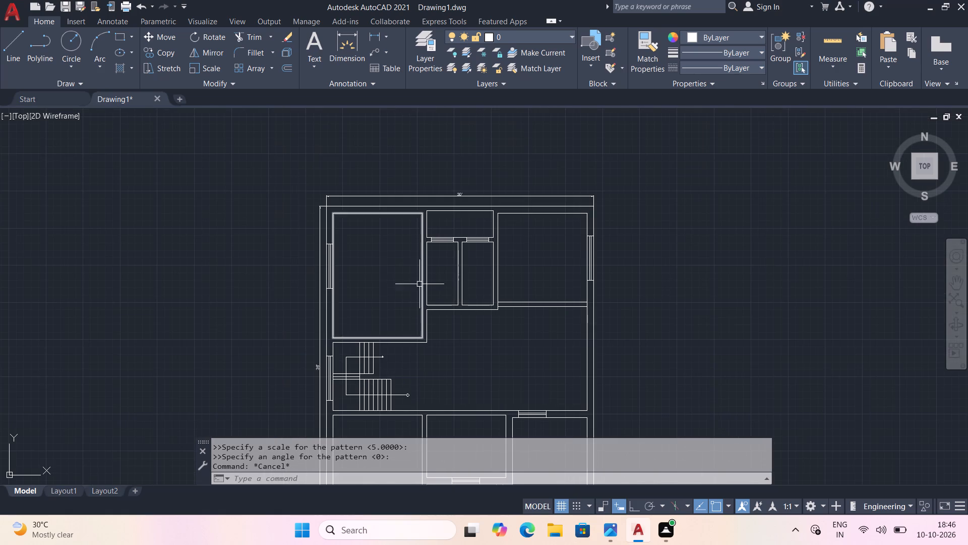
key(m)
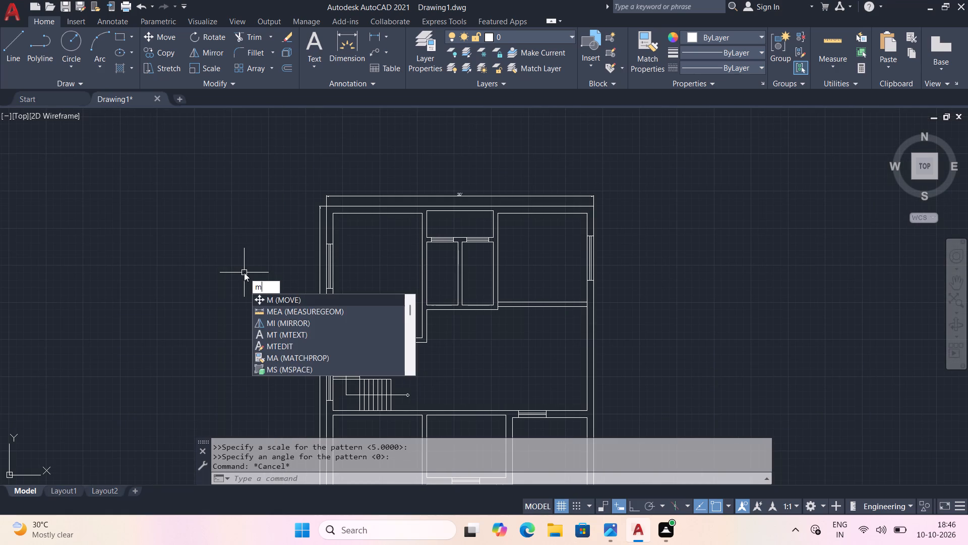
text(t)
key(space)
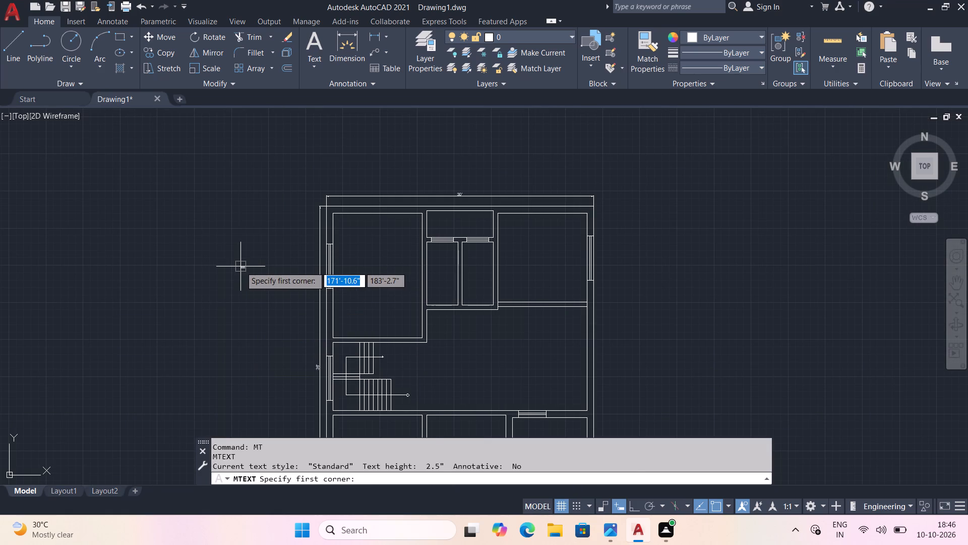
double_click(240, 266)
scroll(240, 266, up, 3)
double_click(251, 276)
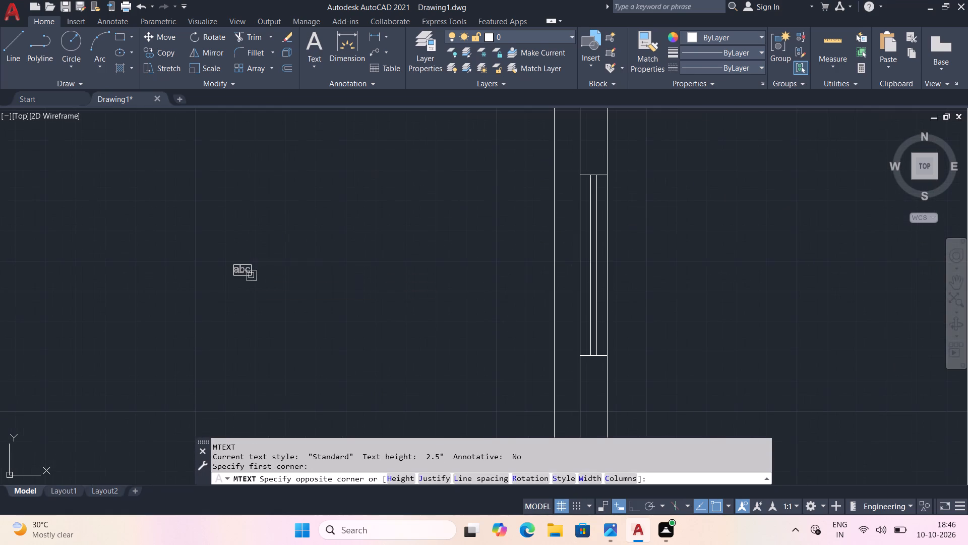
scroll(245, 257, up, 2)
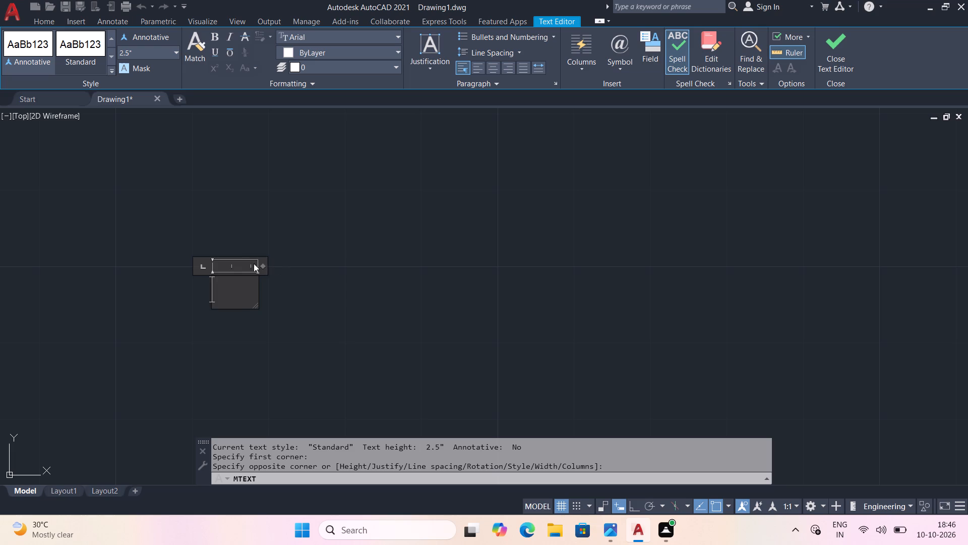
drag(261, 264, 556, 308)
drag(545, 309, 545, 309)
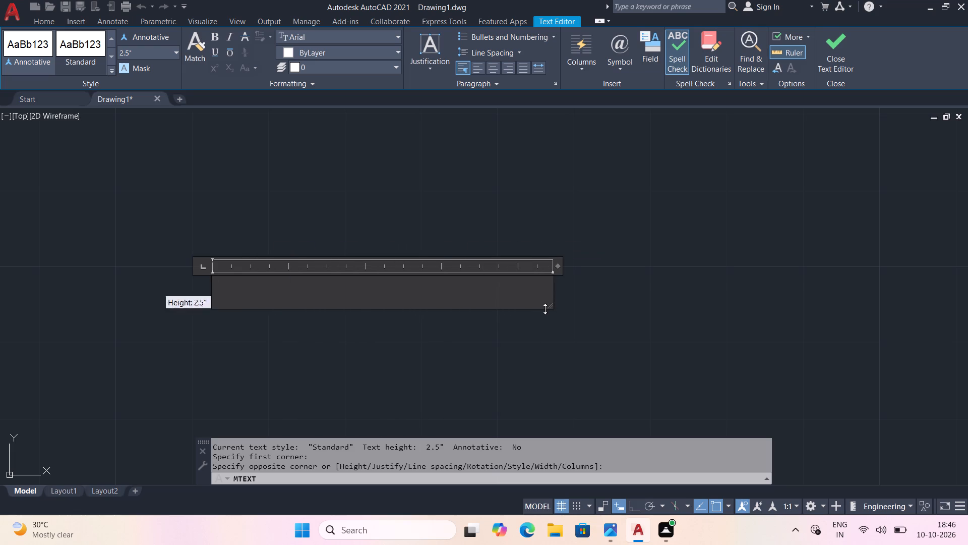
drag(545, 309, 552, 328)
drag(550, 313, 553, 344)
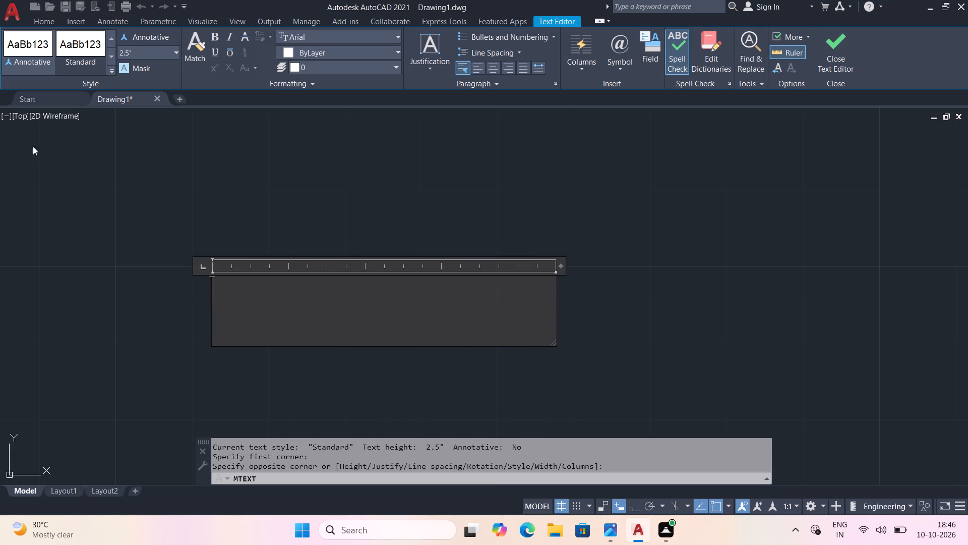
Set the height of the new multiline text to 9".
double_click(130, 54)
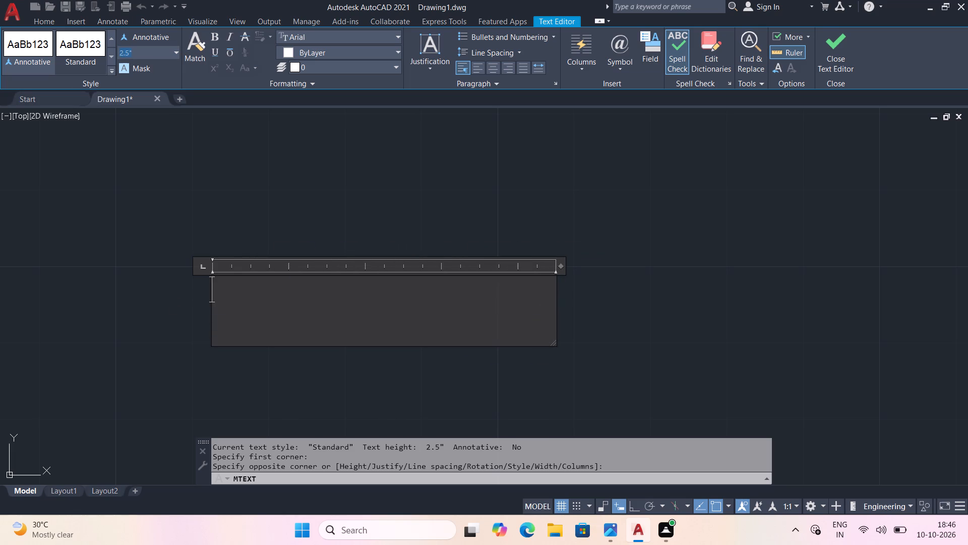
click(130, 54)
key(BackSpace)
key(BackSpace)
key(BackSpace)
key(9)
key(Return)
Write BEDROOM as the first line of the text and enlarge the text box around it.
drag(553, 342, 559, 363)
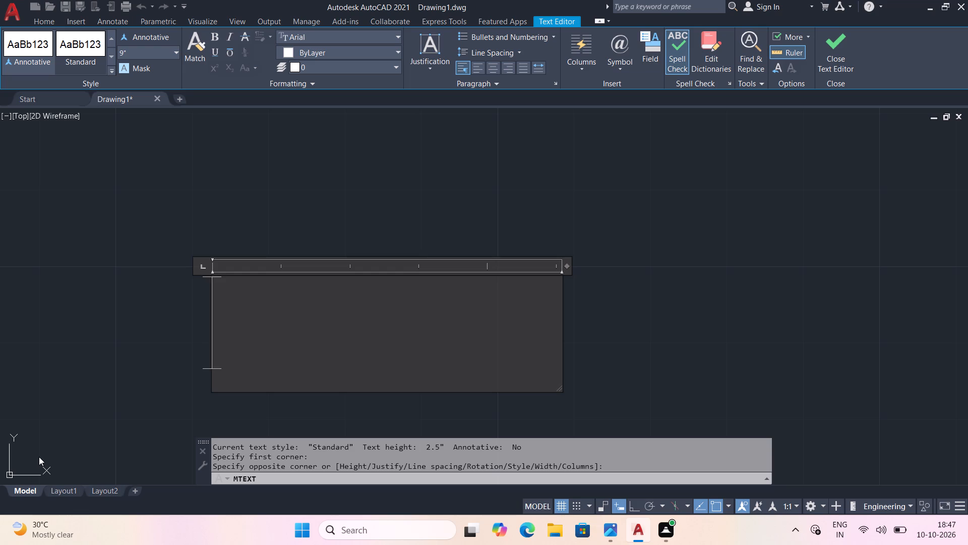
key(b)
key(BackSpace)
key(n)
key(BackSpace)
text(BEDR)
text(OO)
key(m)
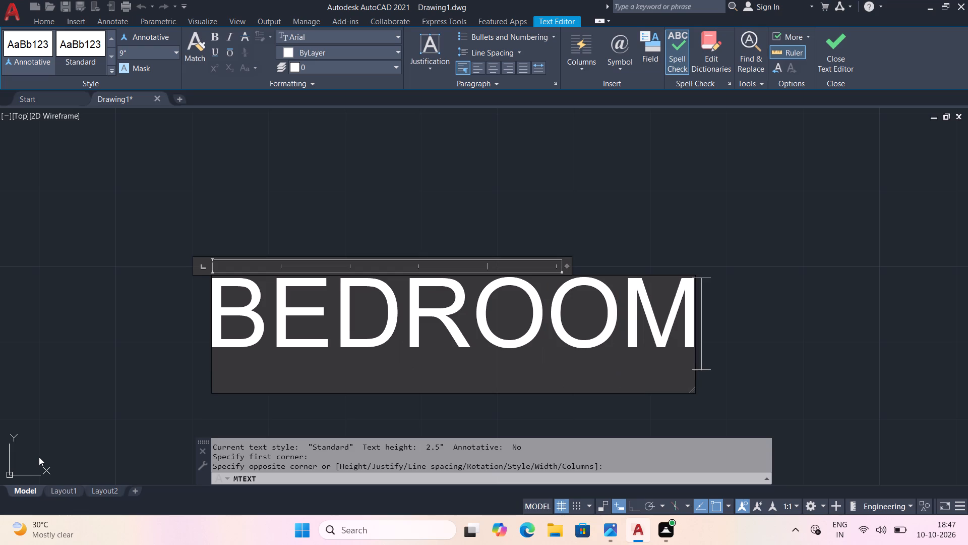
drag(692, 387, 725, 444)
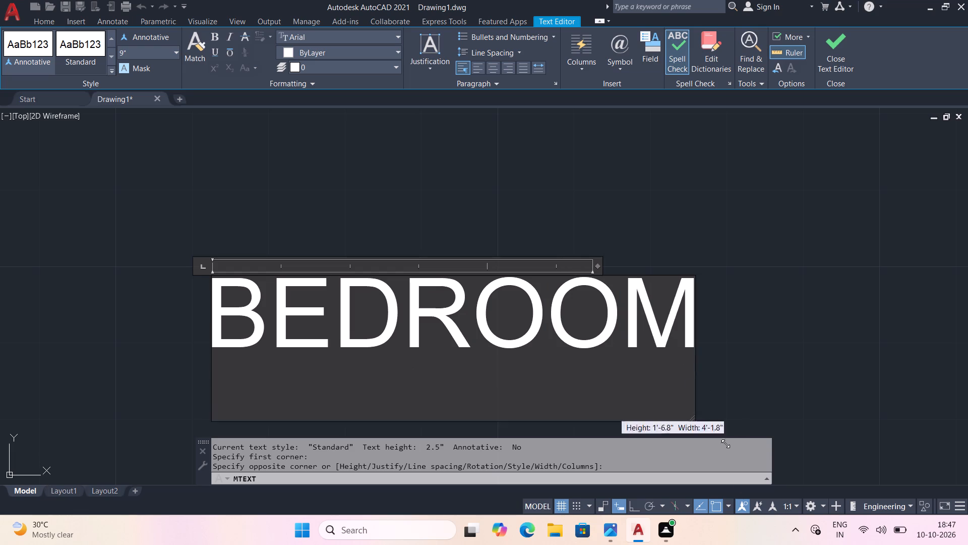
drag(725, 444, 731, 463)
middle_drag(733, 387, 742, 96)
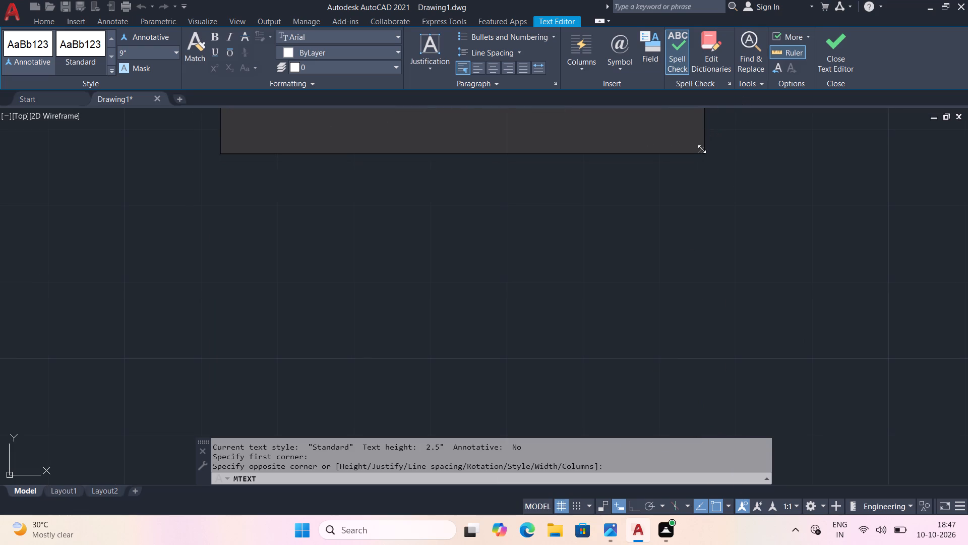
drag(702, 151, 710, 305)
middle_drag(766, 221, 682, 543)
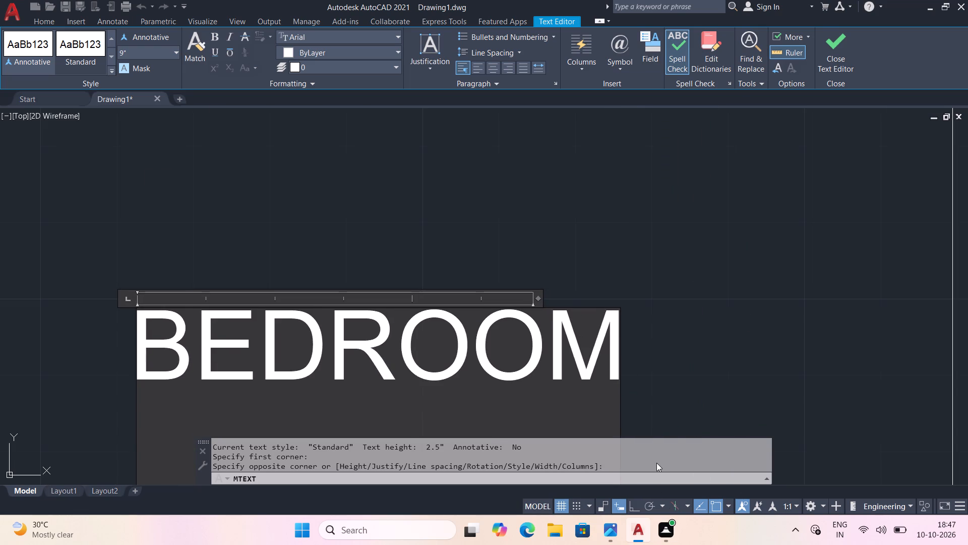
Add the room size 10'0"X14'0" as a second line, widen the text box to fit, and finish the text.
key(Return)
key(1)
key(0)
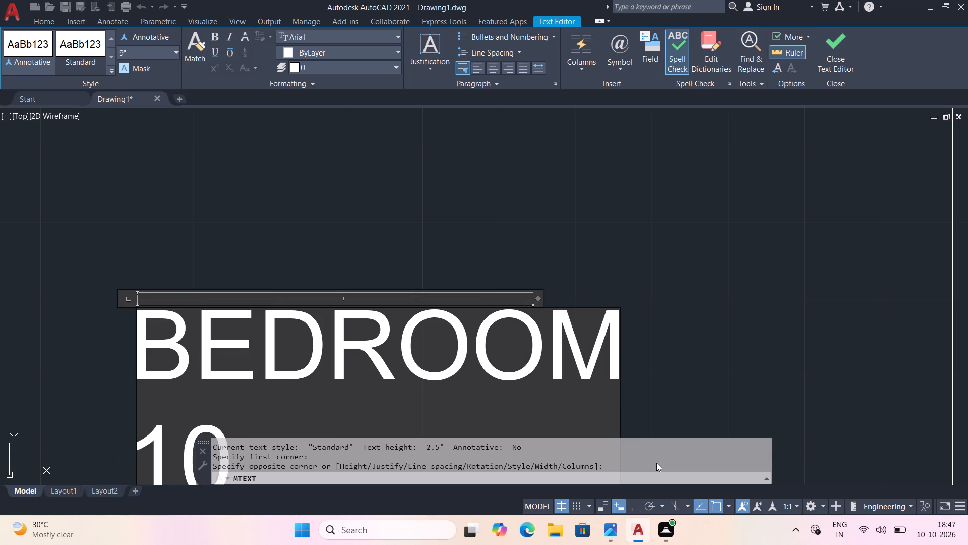
key(apostrophe)
key(0)
key(shift+quotedbl)
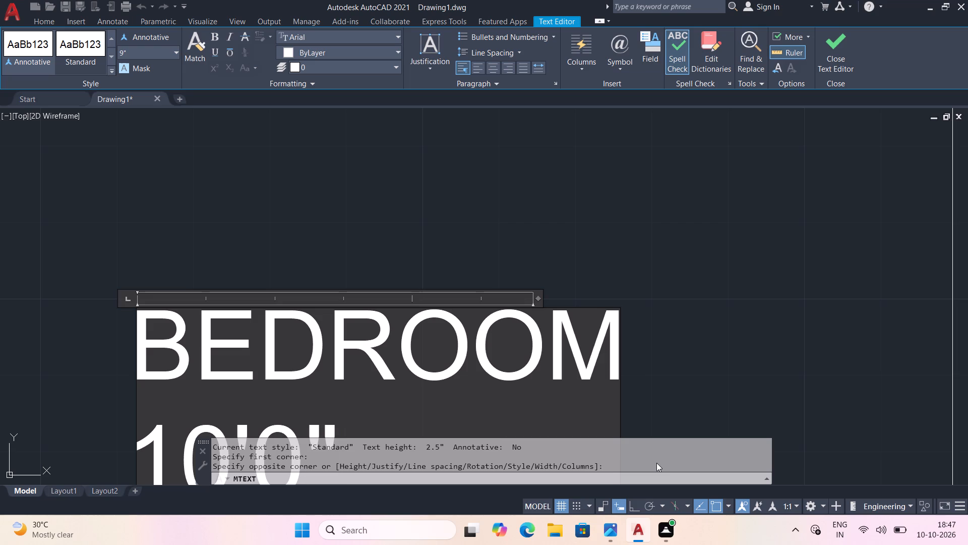
key(x)
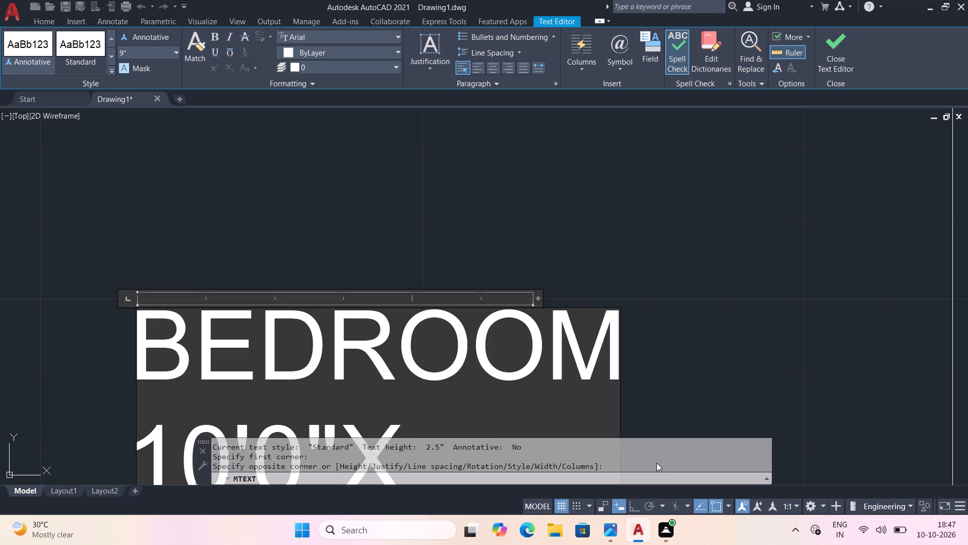
key(1)
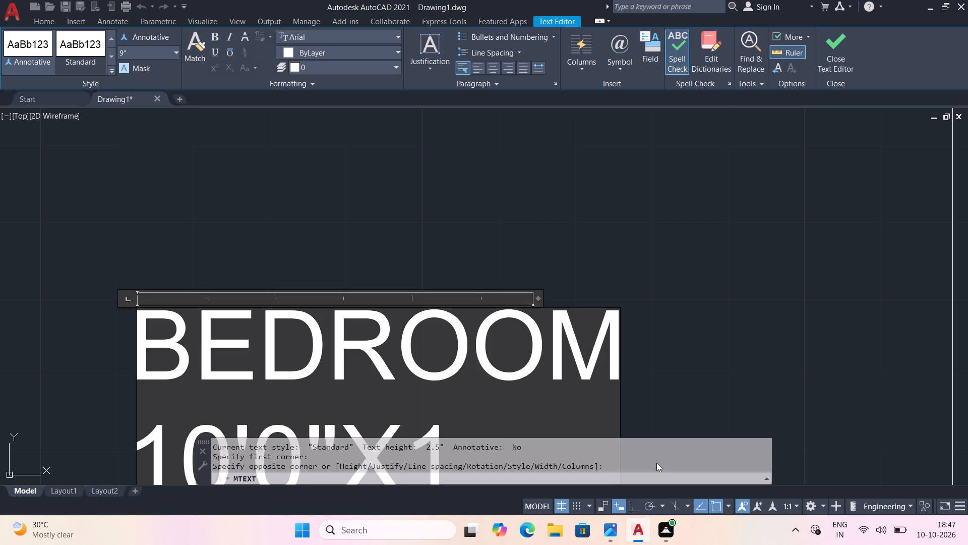
key(4)
key(apostrophe)
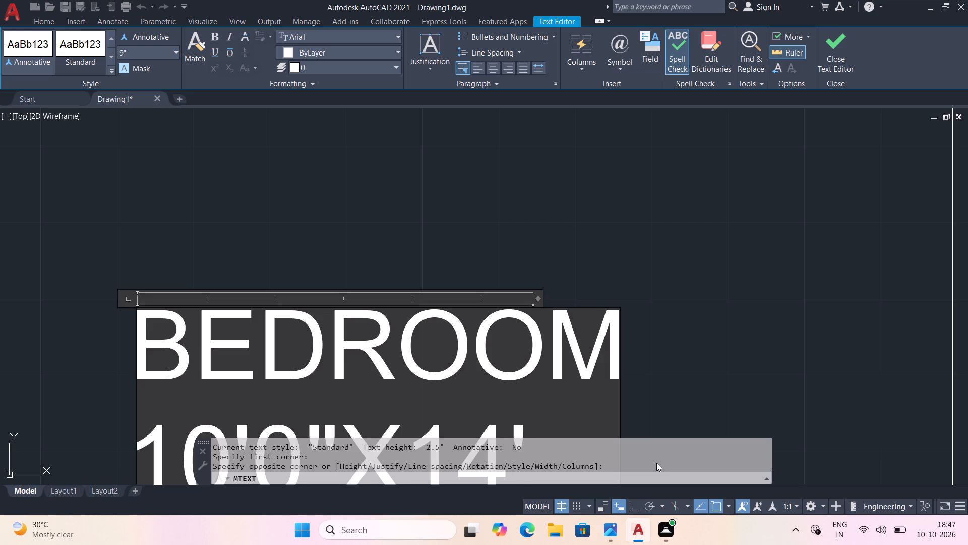
key(0)
key(shift+quotedbl)
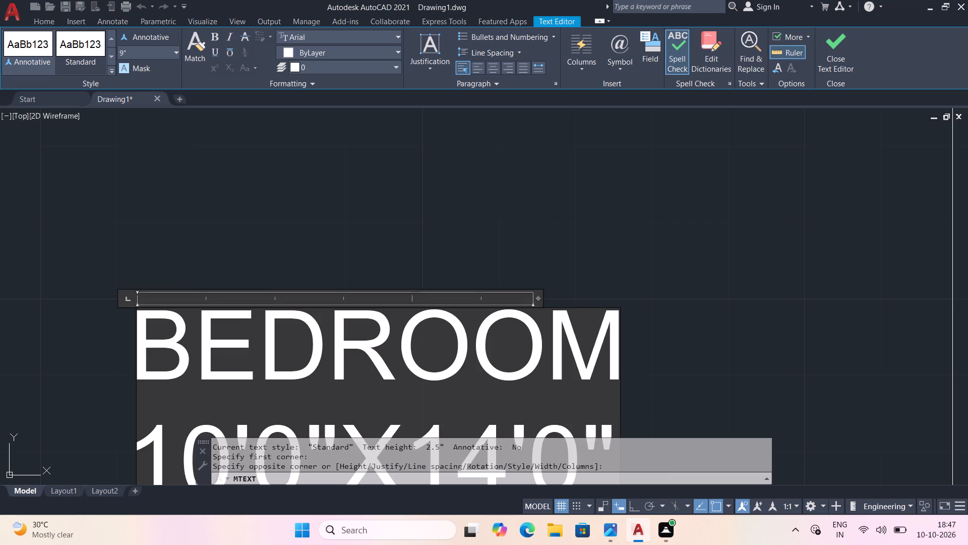
drag(539, 297, 584, 295)
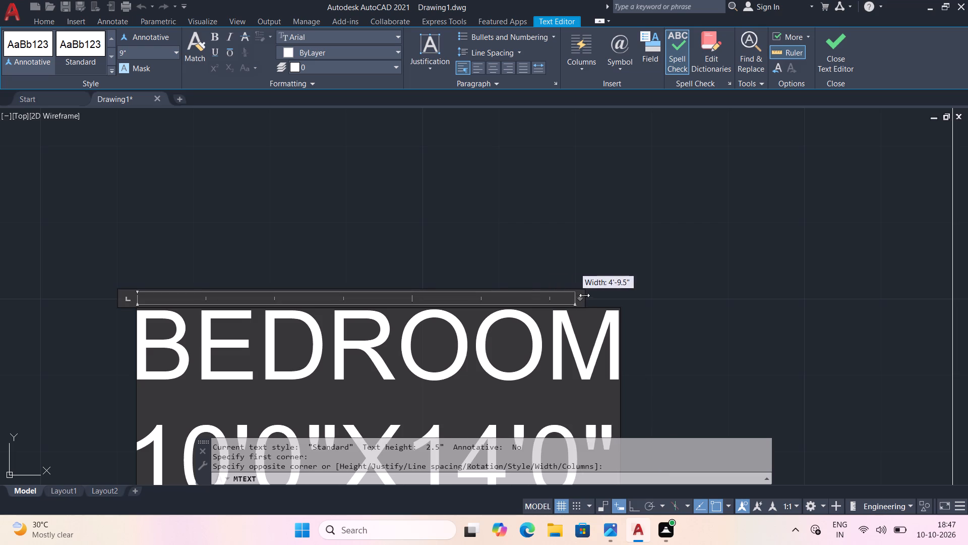
drag(584, 295, 626, 297)
scroll(657, 438, down, 2)
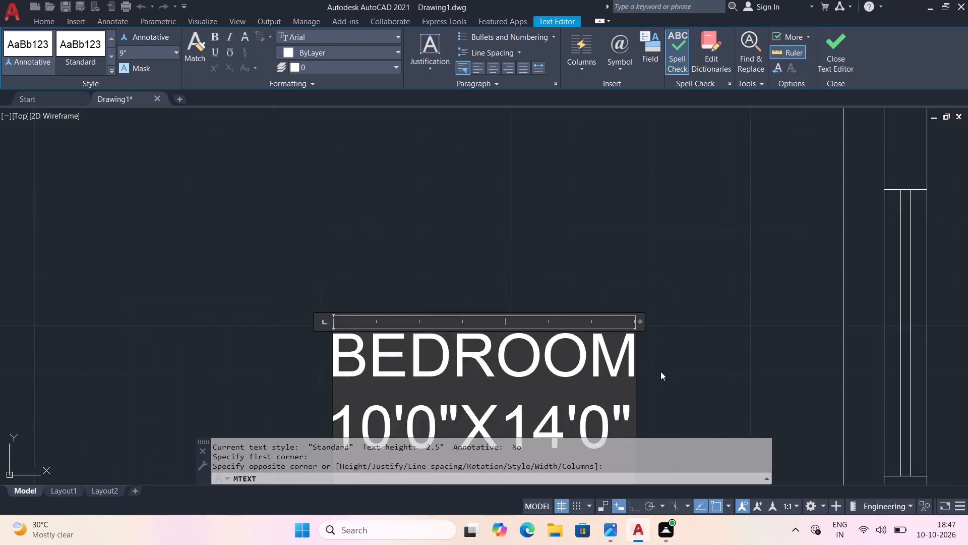
scroll(660, 371, down, 1)
middle_drag(661, 381, 598, 299)
click(650, 379)
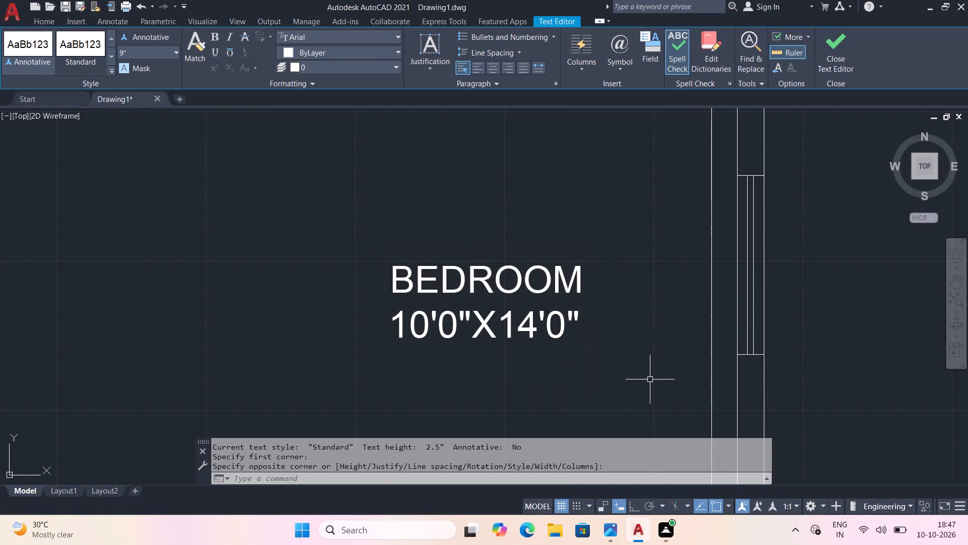
Copy the BEDROOM label into the large northwest room and the northeast room.
scroll(512, 346, down, 3)
scroll(502, 364, up, 1)
middle_drag(502, 364, 364, 345)
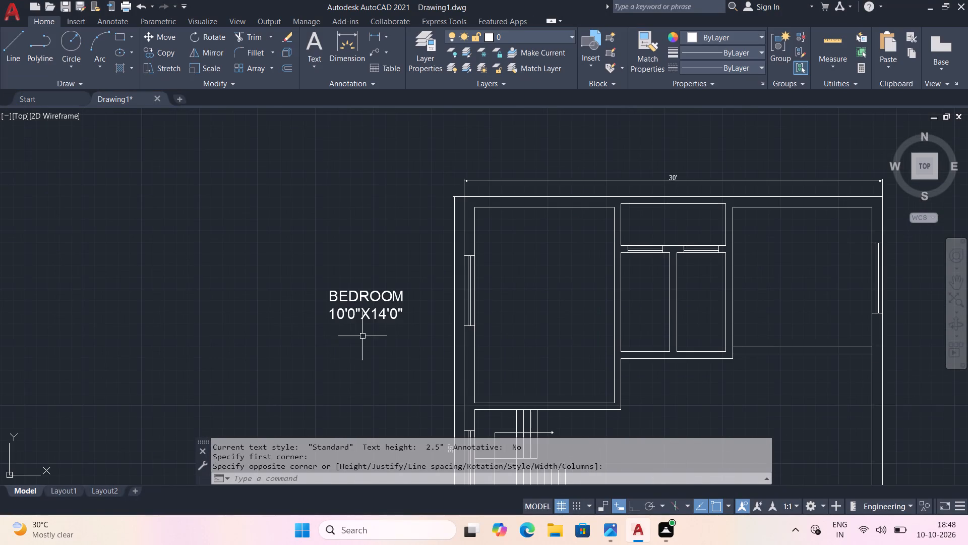
click(378, 305)
click(360, 305)
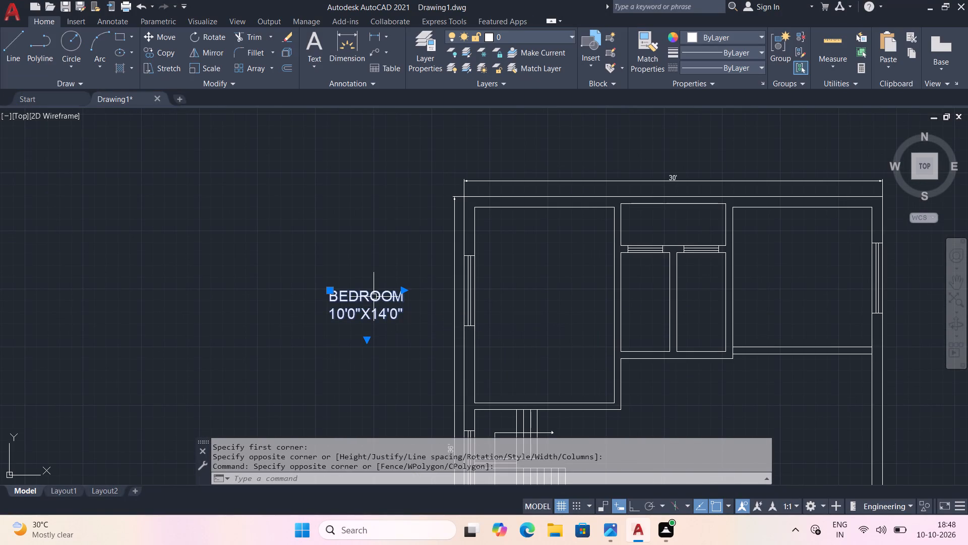
click(374, 297)
click(157, 53)
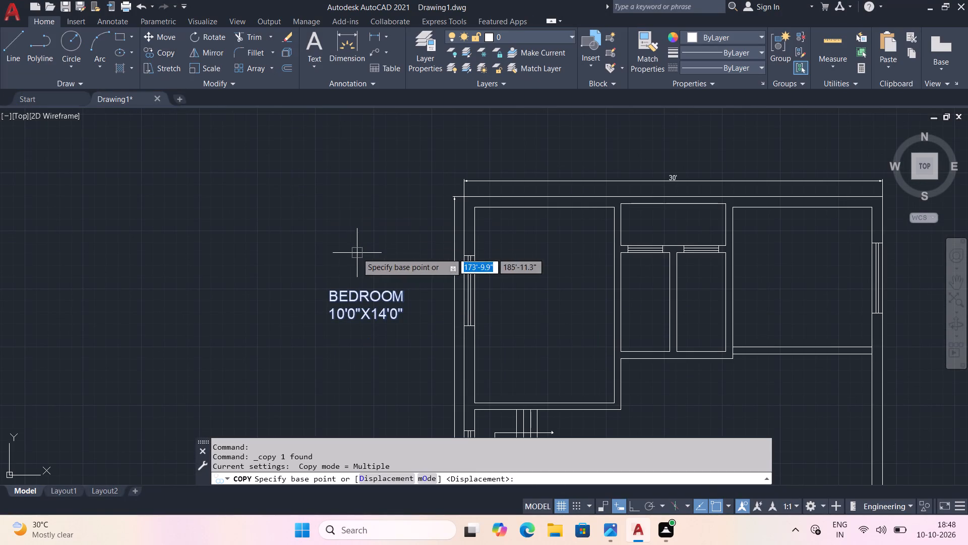
click(364, 307)
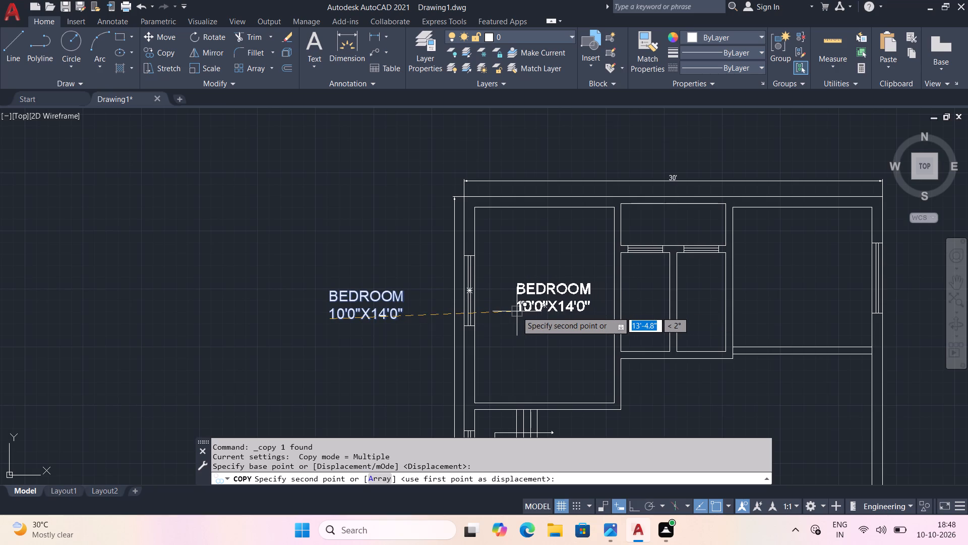
click(516, 312)
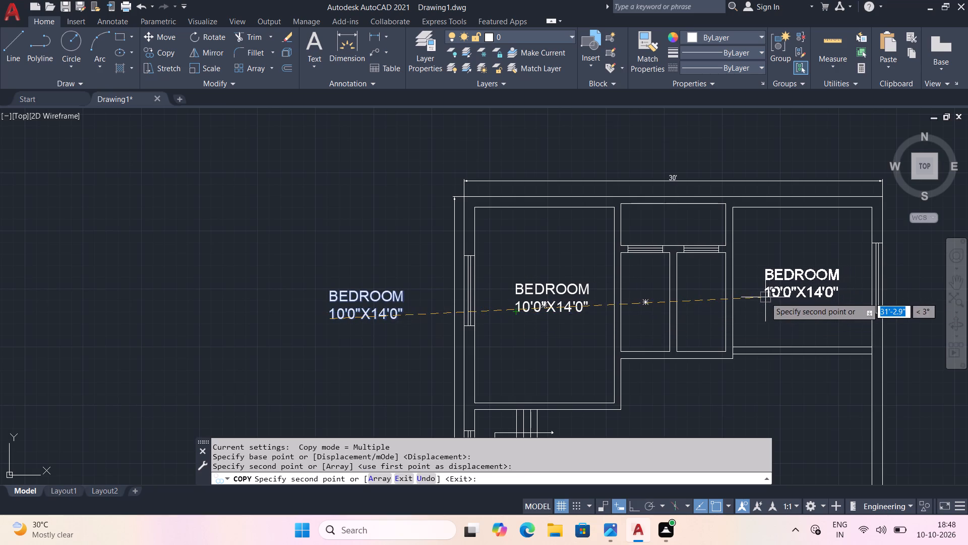
click(765, 297)
Place further copies of the label in the central hall, the three rooms south of it, and beside the staircase.
middle_drag(737, 428, 688, 223)
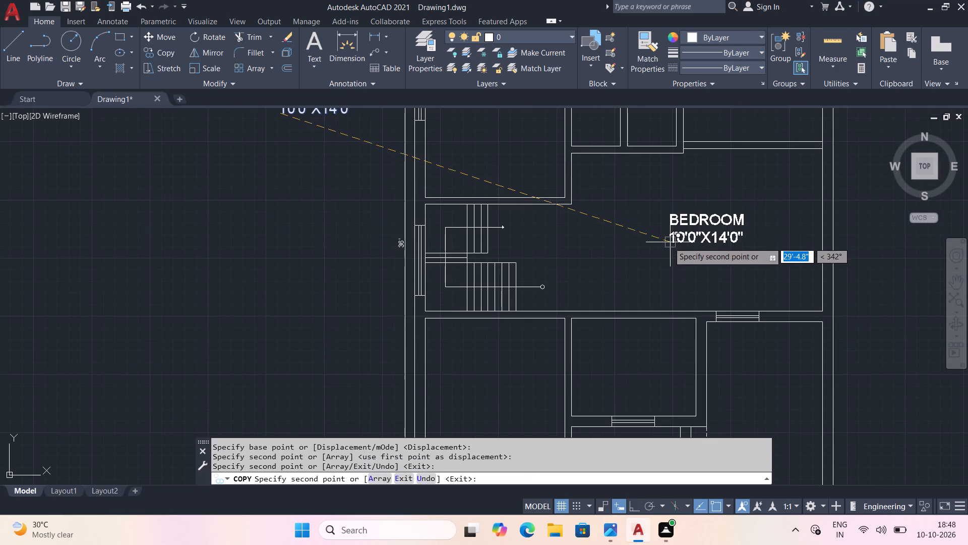
click(656, 237)
click(592, 379)
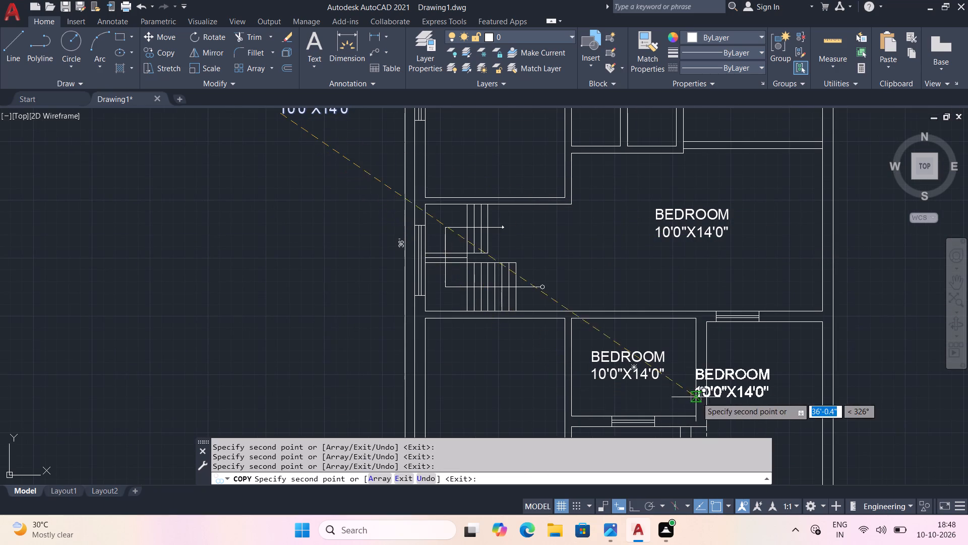
click(723, 408)
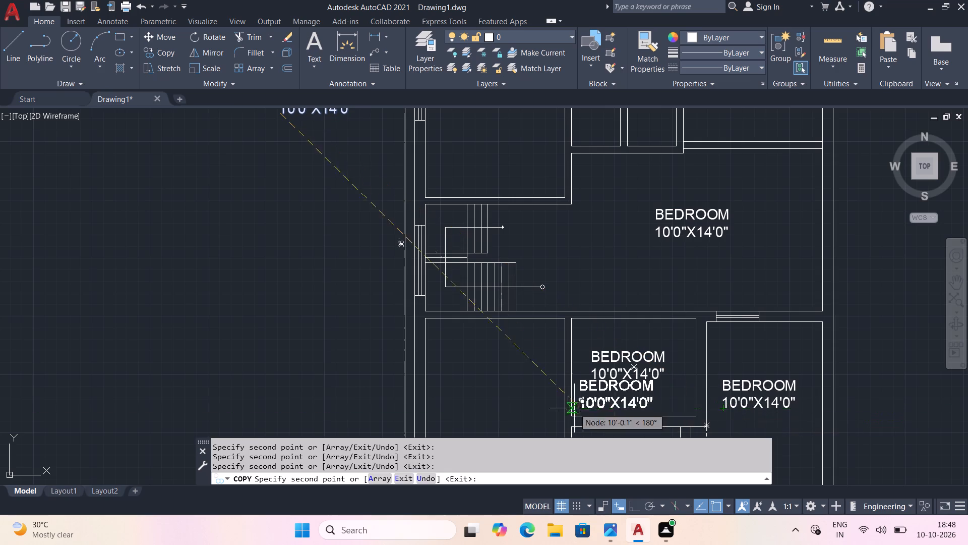
click(460, 413)
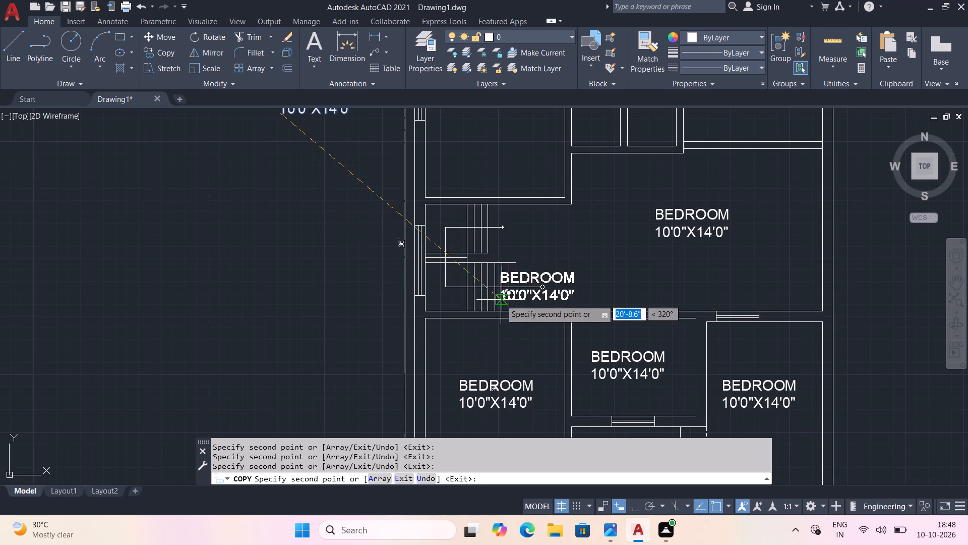
middle_drag(559, 286, 556, 336)
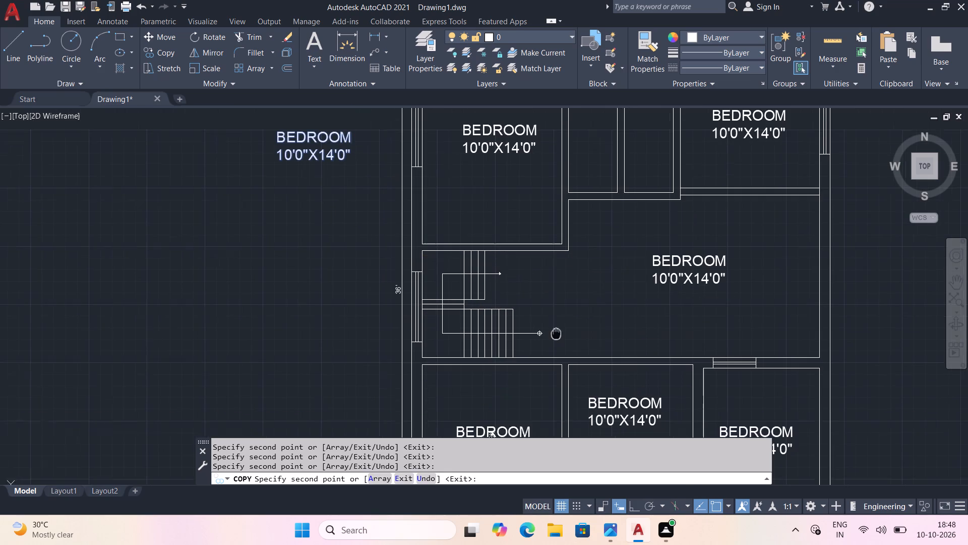
middle_drag(556, 336, 554, 340)
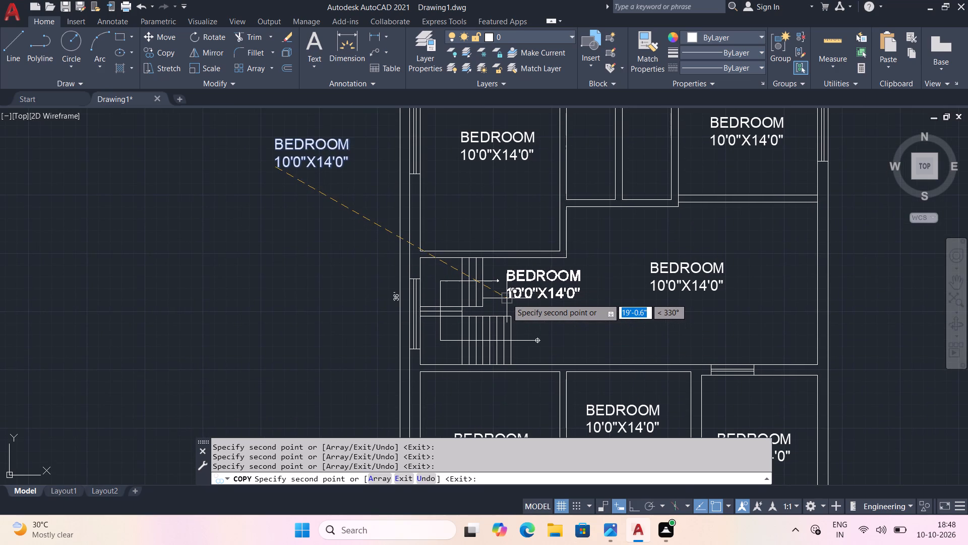
click(507, 298)
Place another copy of the BEDROOM label in the small north room between the two bedrooms and end the copying.
middle_drag(600, 254, 558, 399)
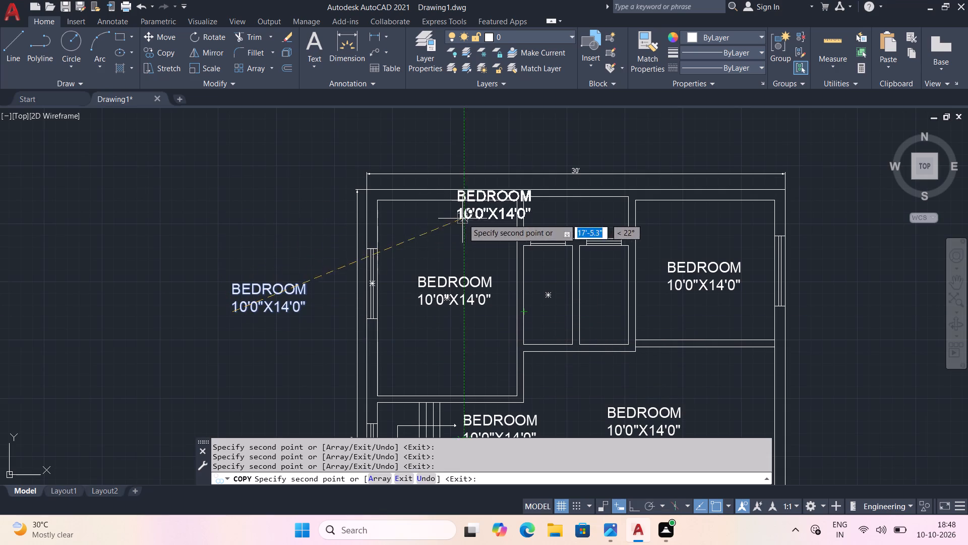
scroll(530, 229, up, 1)
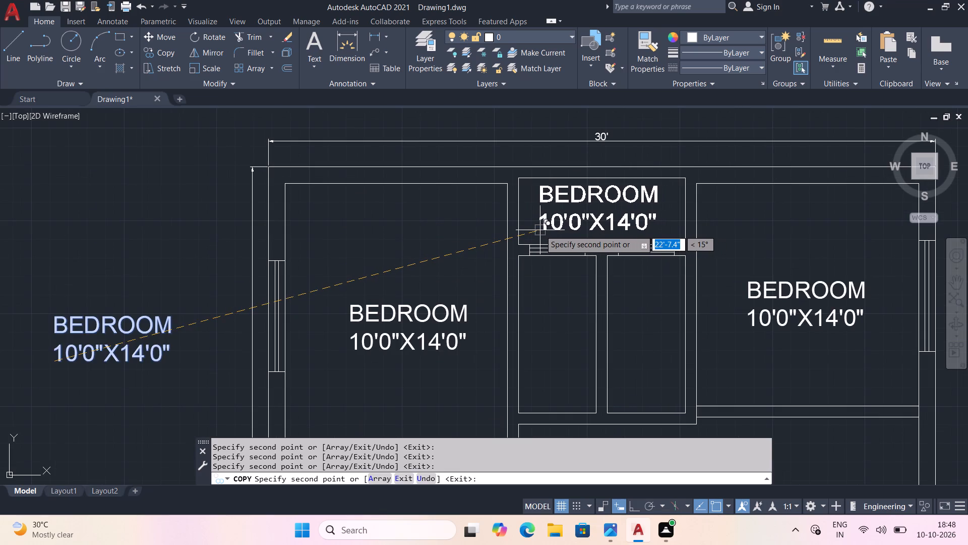
click(540, 230)
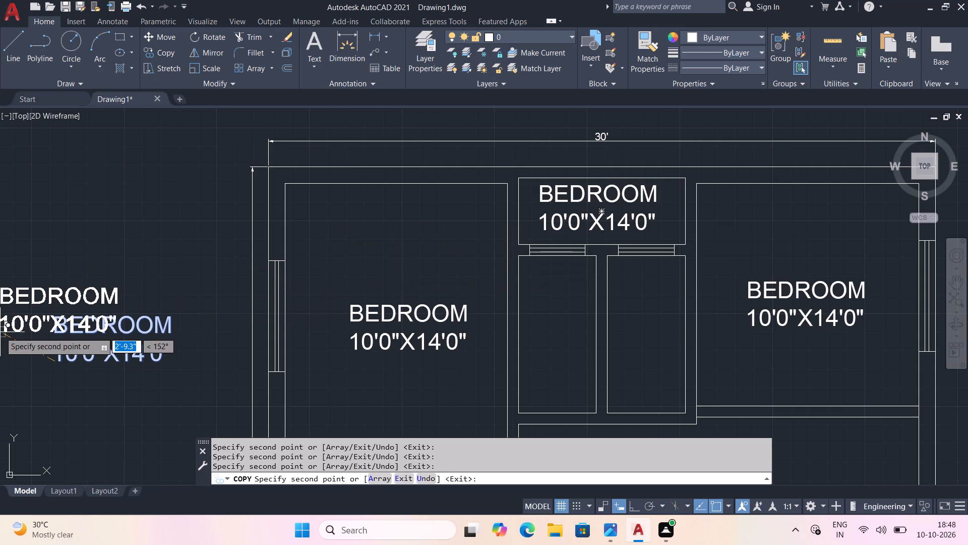
key(Escape)
Replace the whole text of the label beside the staircase with DINNING AREA.
scroll(28, 350, down, 1)
scroll(189, 354, up, 1)
middle_drag(139, 355, 303, 229)
scroll(556, 390, down, 1)
double_click(561, 408)
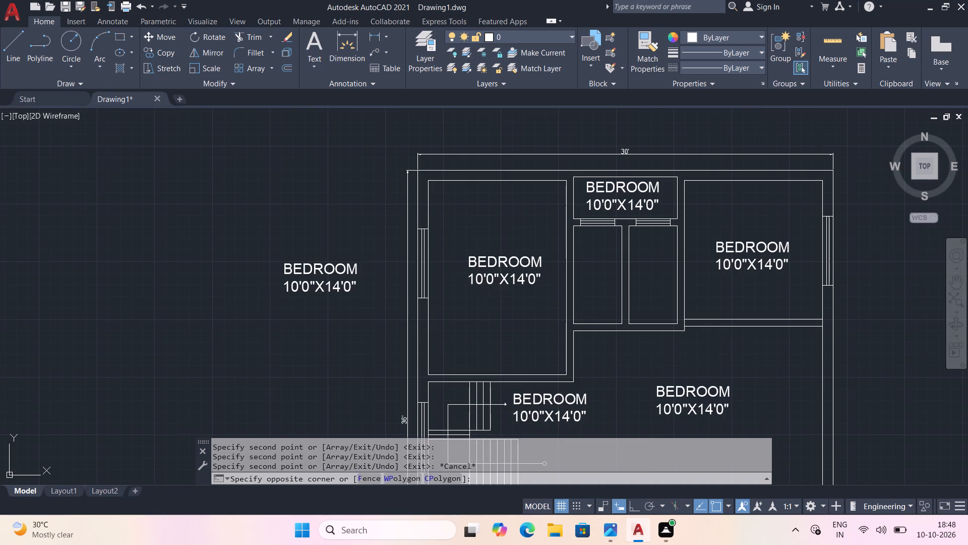
double_click(566, 401)
double_click(565, 401)
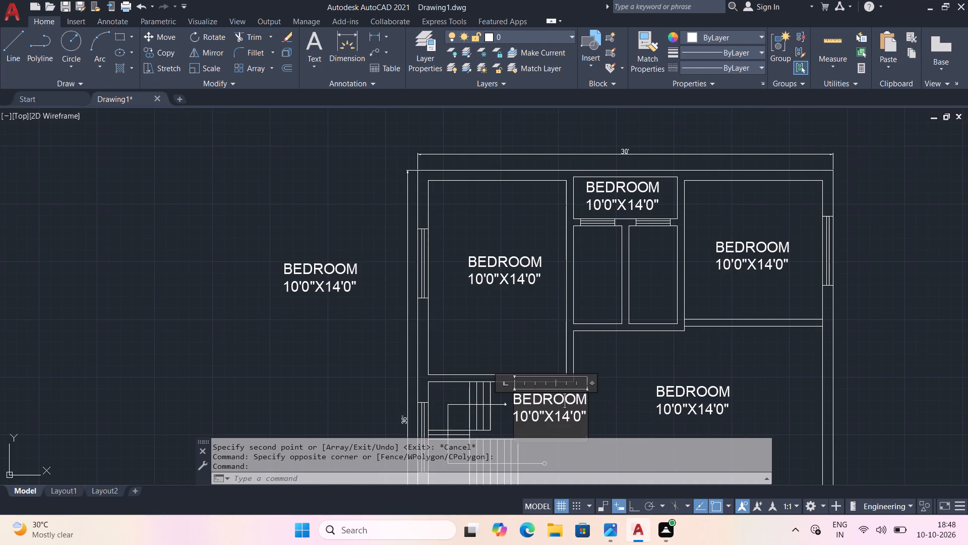
key(a)
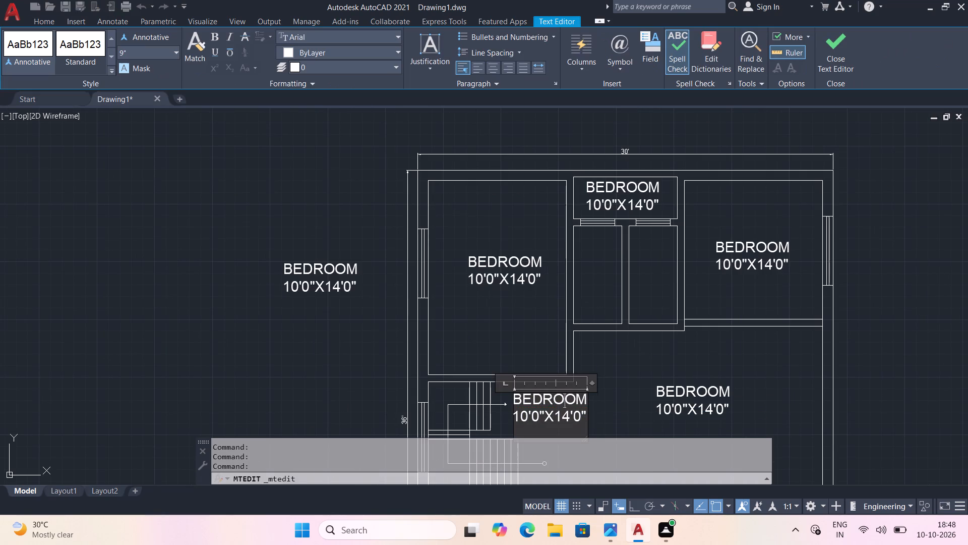
key(ctrl+a)
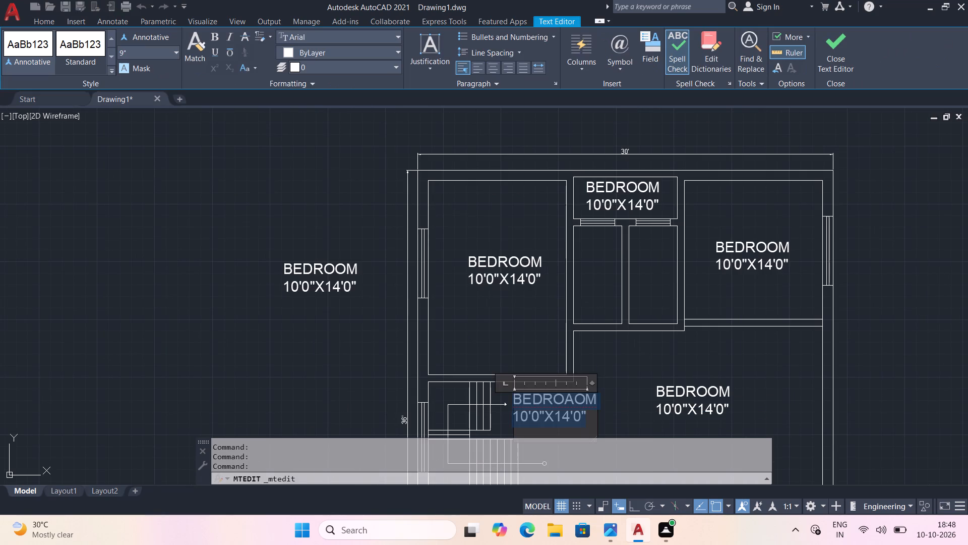
key(BackSpace)
text(DINNING)
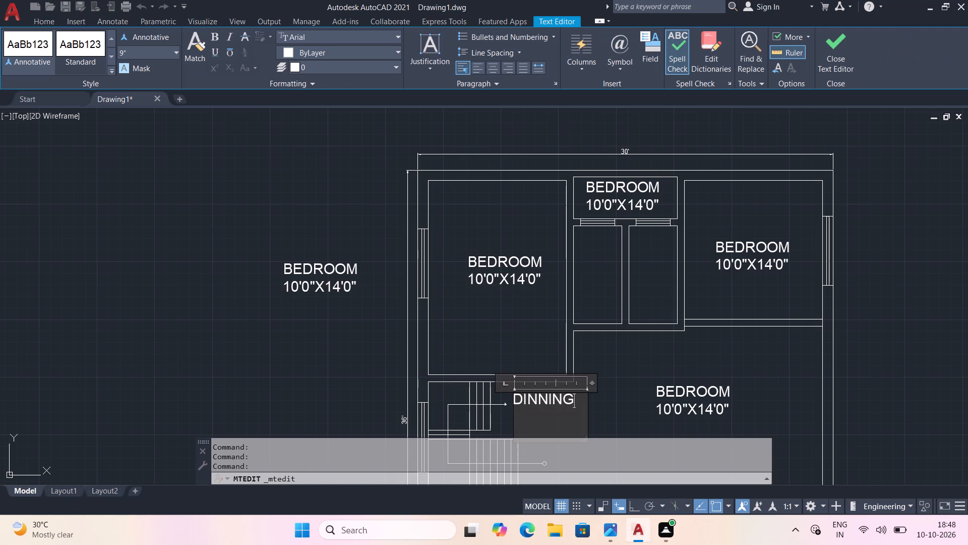
key(space)
text(AT)
key(BackSpace)
text(REA)
Widen the DINNING AREA text box to about 8' so it fits on one line, reduce its height, and finish editing.
drag(592, 381, 606, 383)
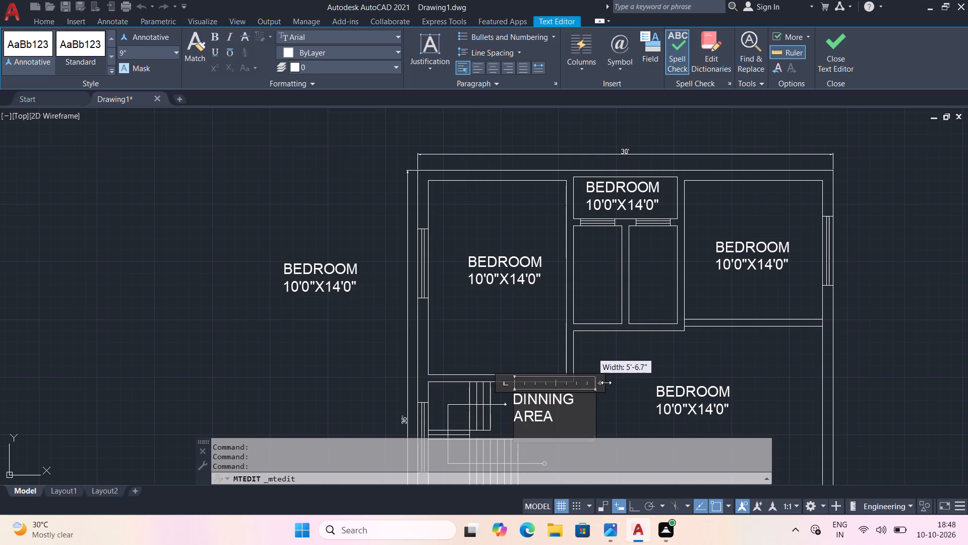
drag(606, 383, 639, 384)
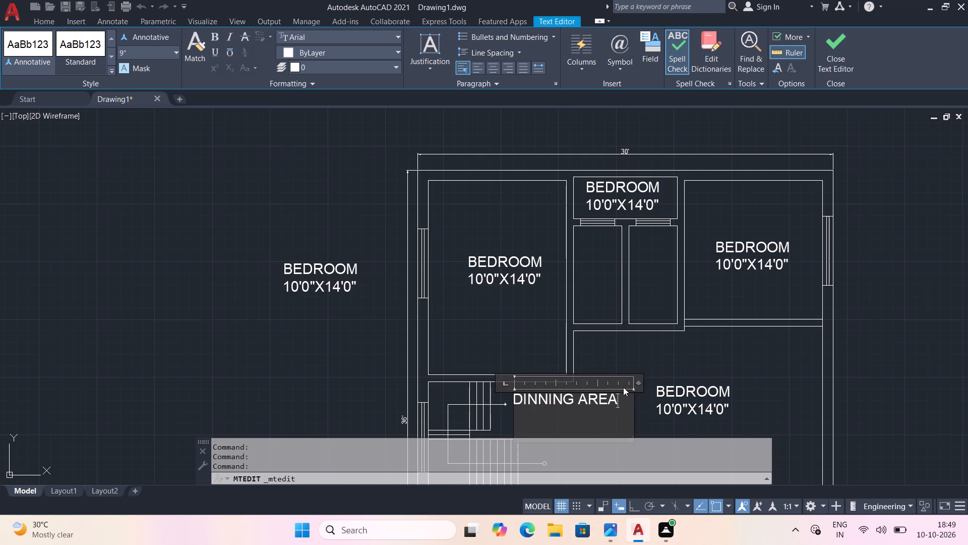
drag(641, 385, 635, 384)
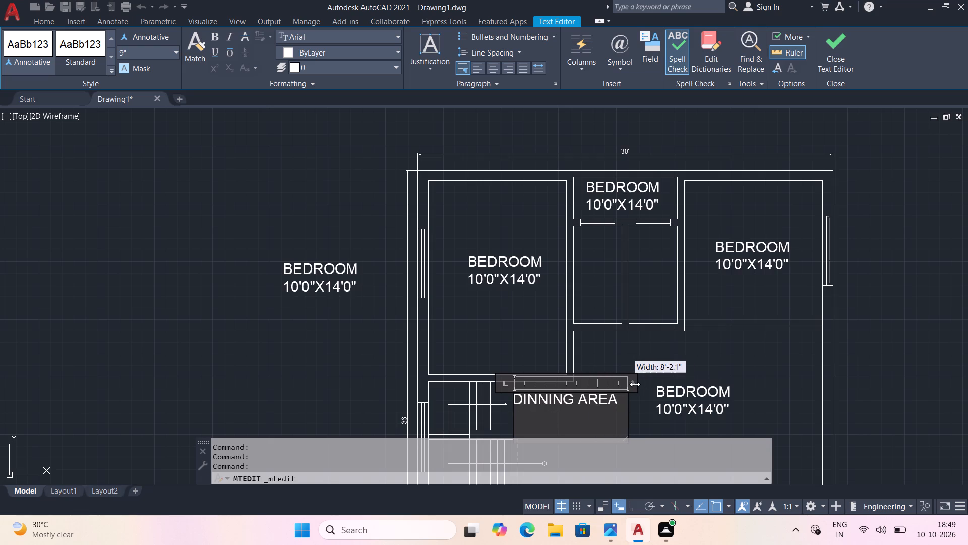
drag(635, 384, 632, 386)
middle_drag(630, 422, 622, 358)
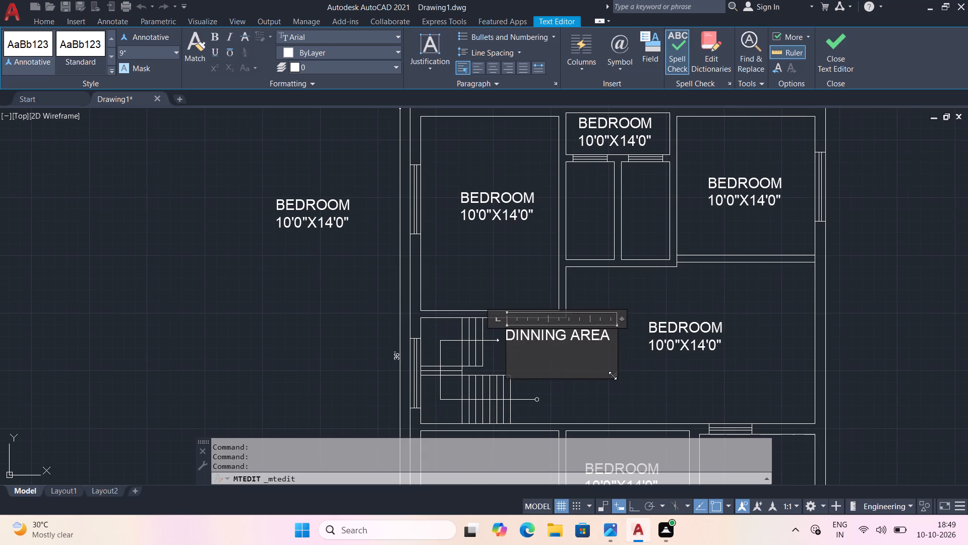
drag(613, 376, 612, 343)
click(611, 366)
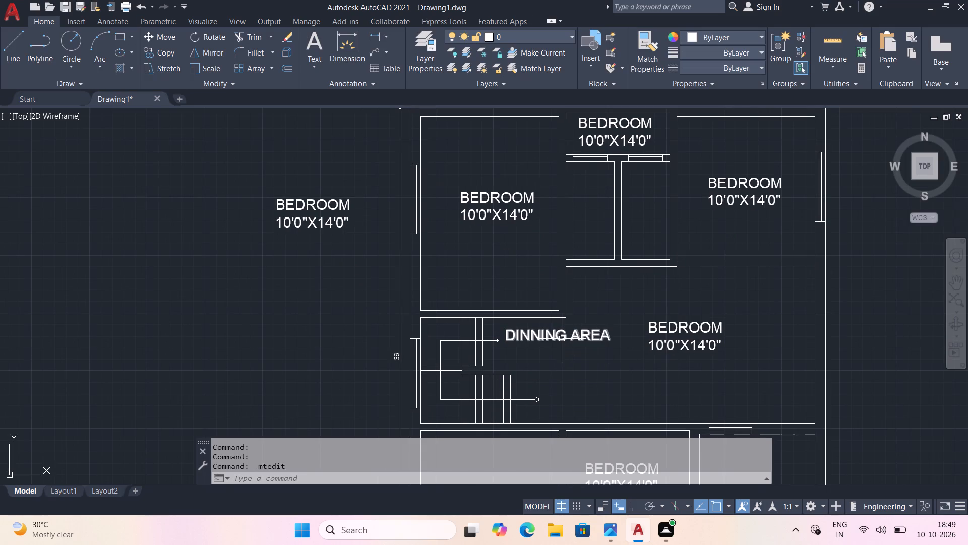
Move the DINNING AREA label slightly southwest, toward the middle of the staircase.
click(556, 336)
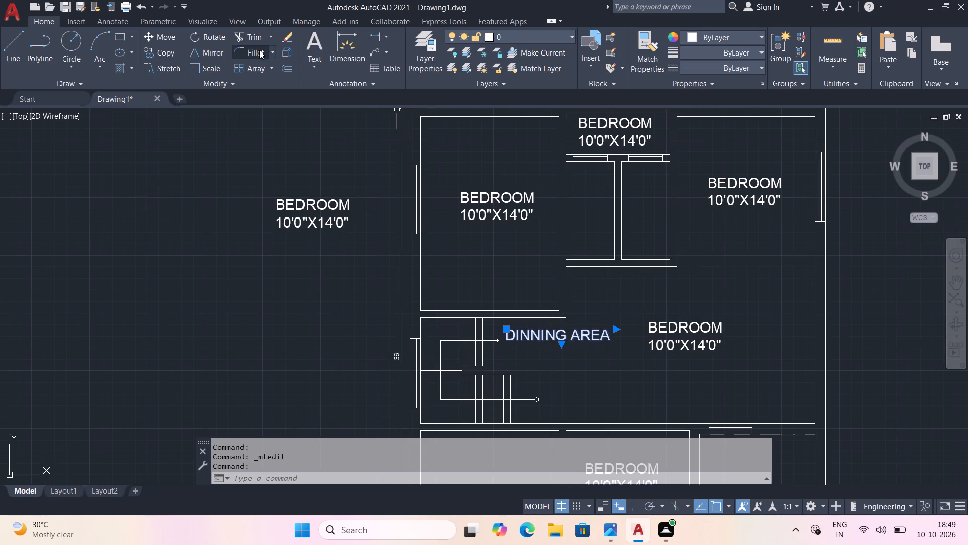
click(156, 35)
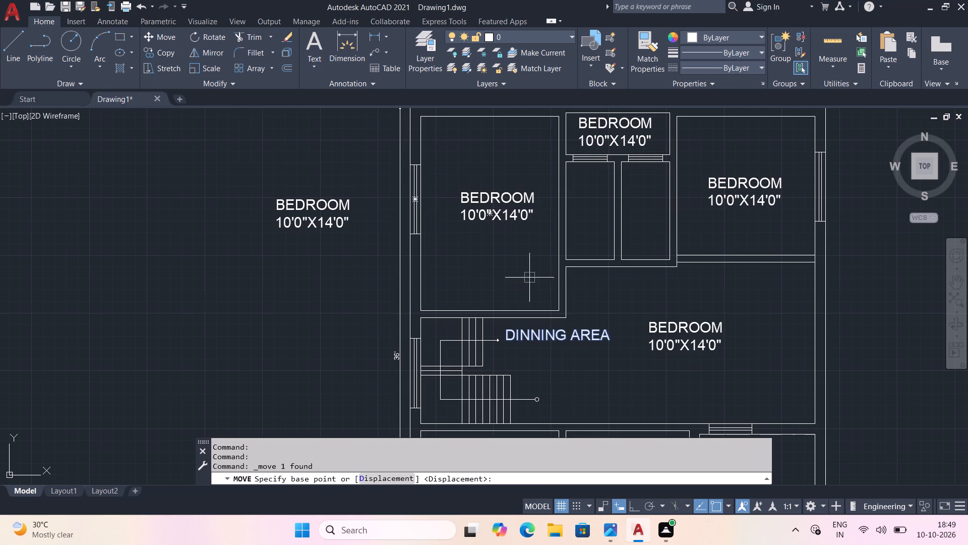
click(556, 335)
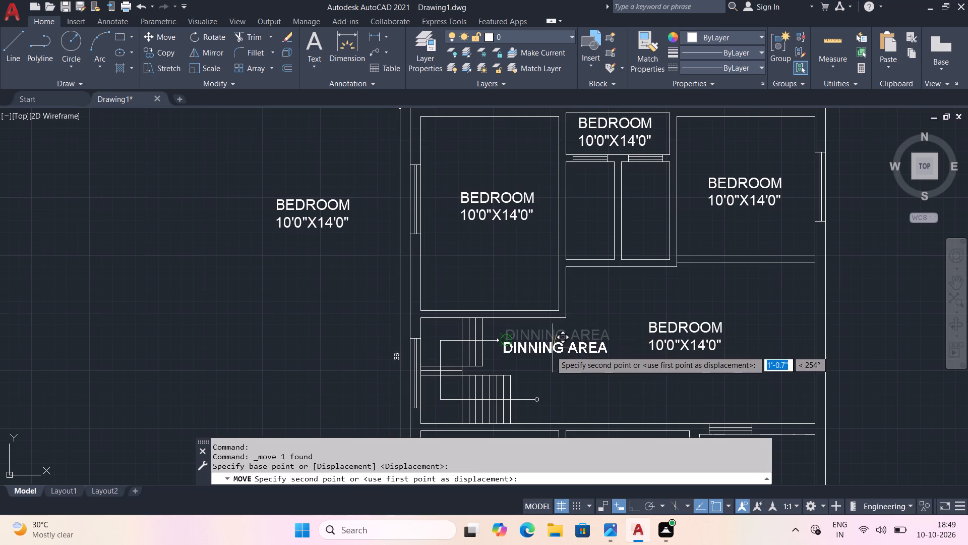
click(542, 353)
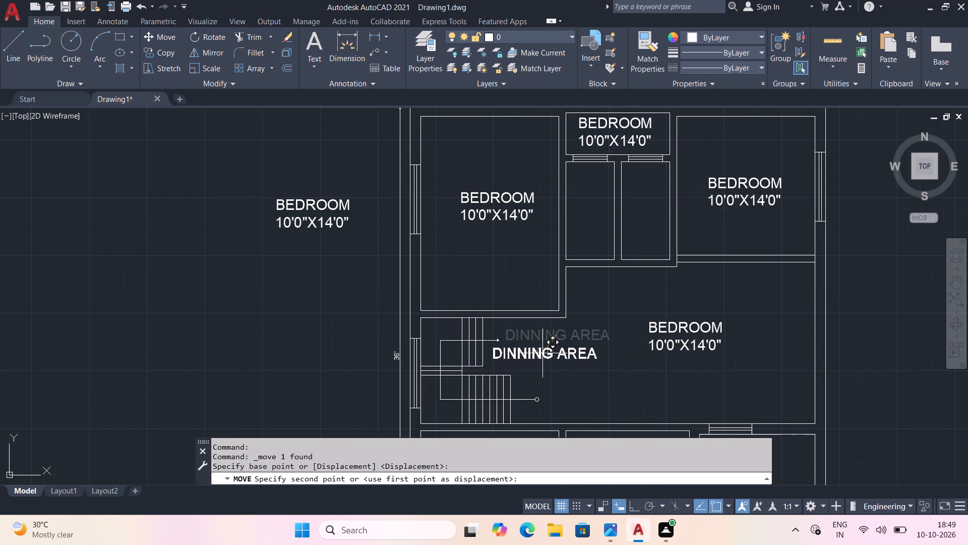
Set the DINNING AREA text height to 6", narrow its text box to about 5'-6", and finish editing.
double_click(561, 352)
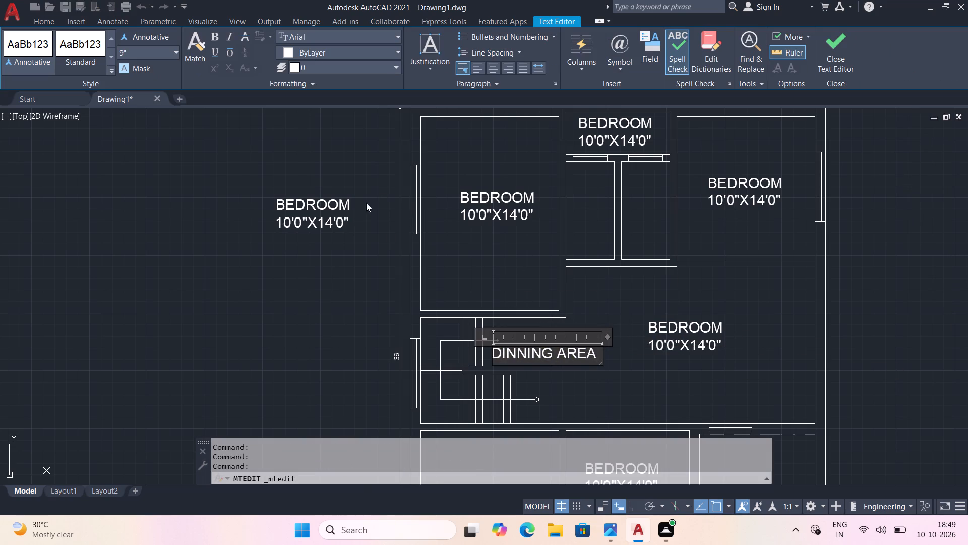
key(ctrl+a)
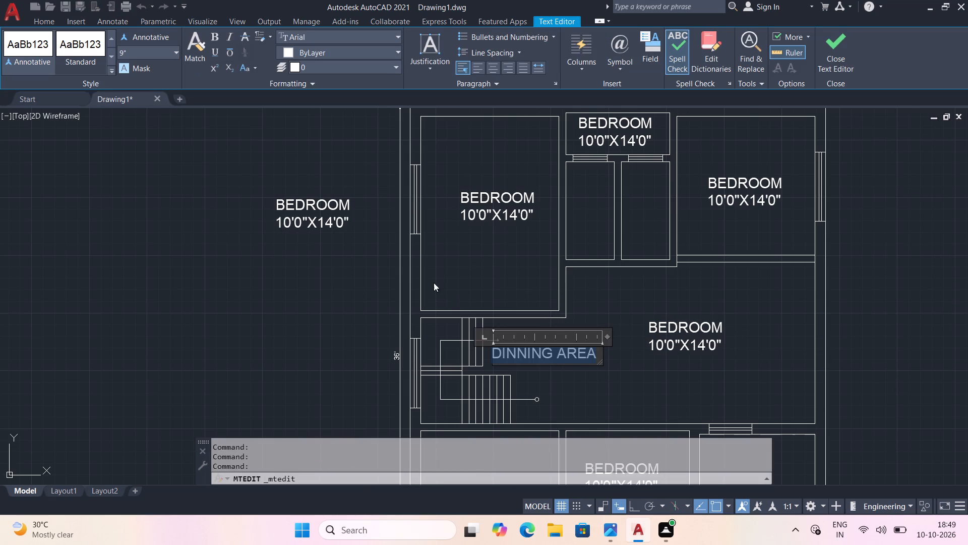
click(124, 52)
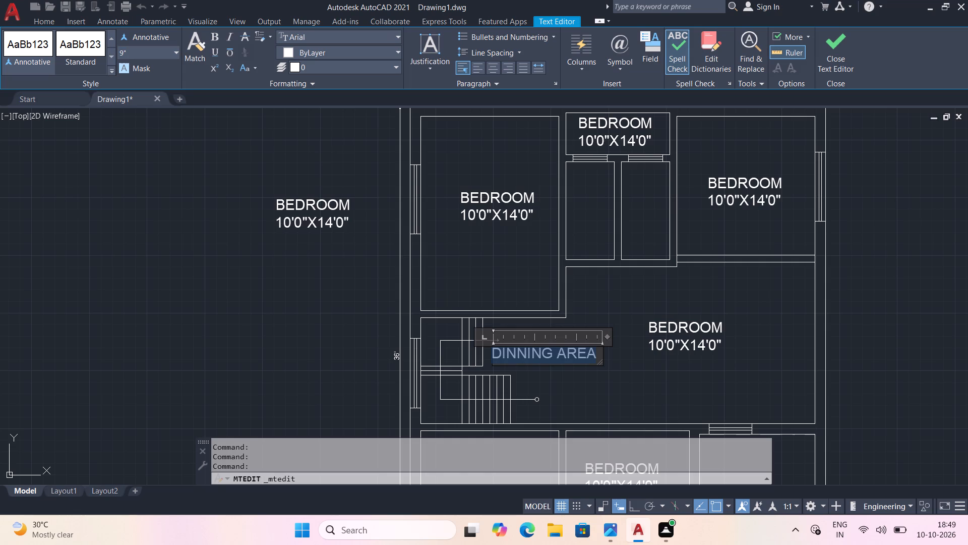
click(131, 55)
key(Left)
key(BackSpace)
key(6)
click(139, 53)
key(Return)
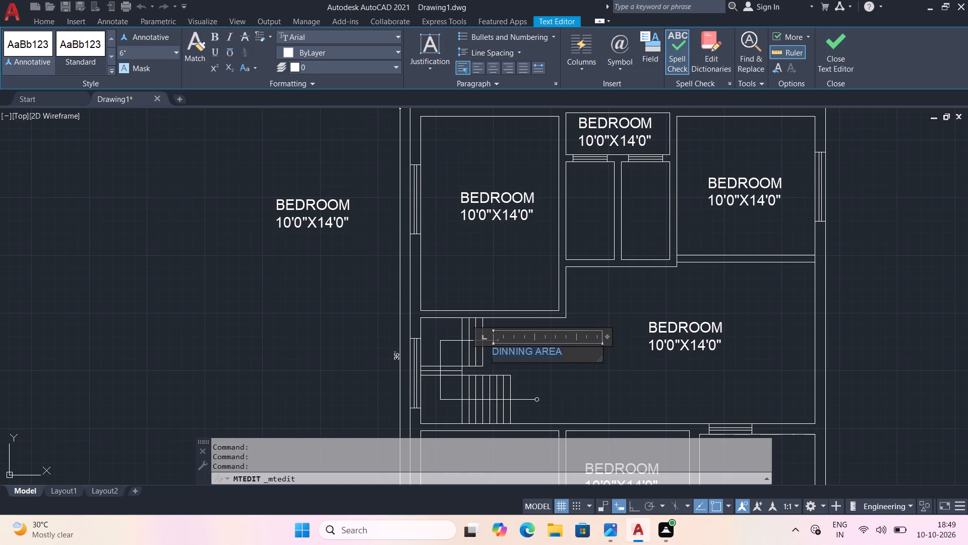
key(ctrl+a)
drag(608, 336, 573, 336)
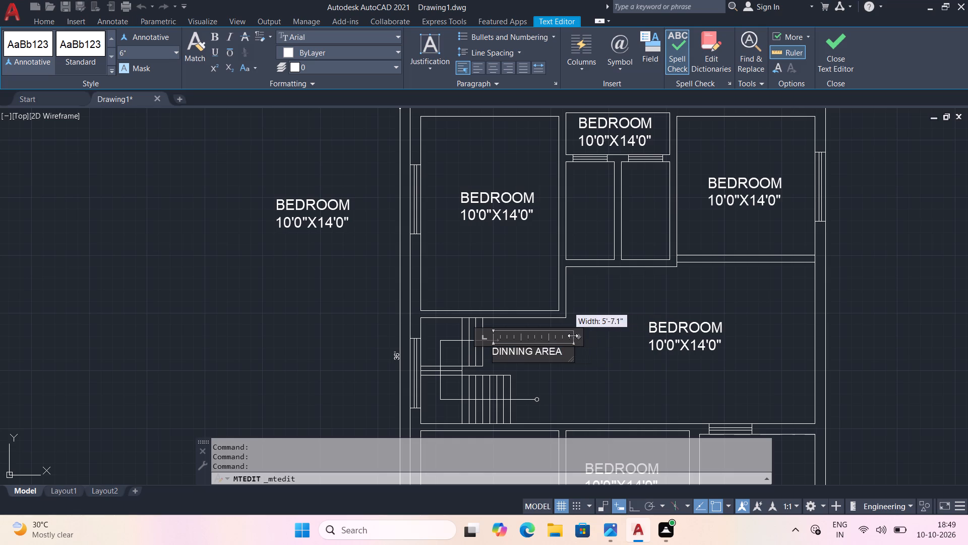
drag(573, 336, 571, 336)
click(586, 353)
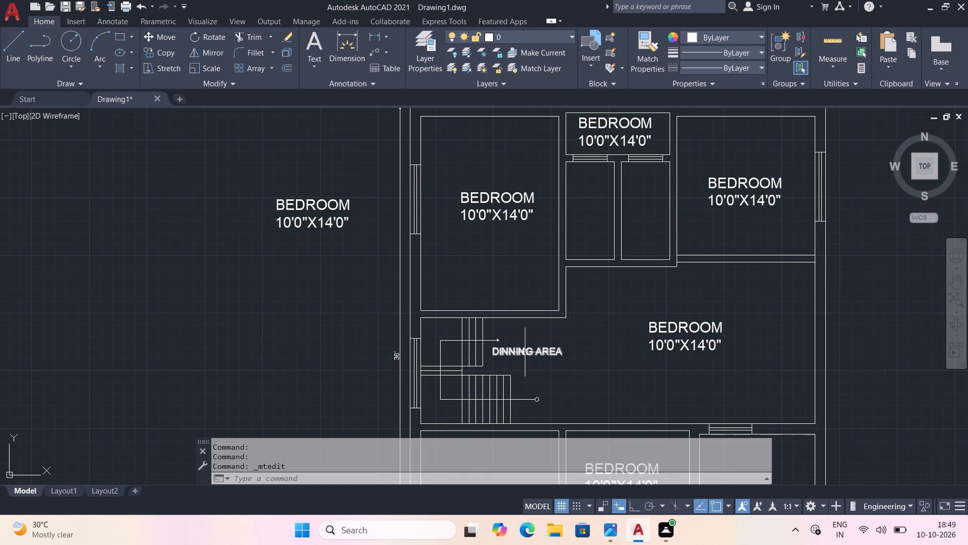
Move the DINNING AREA label just above the arrowhead of the upper stair flight, below the northwest bedroom wall.
click(526, 352)
click(158, 37)
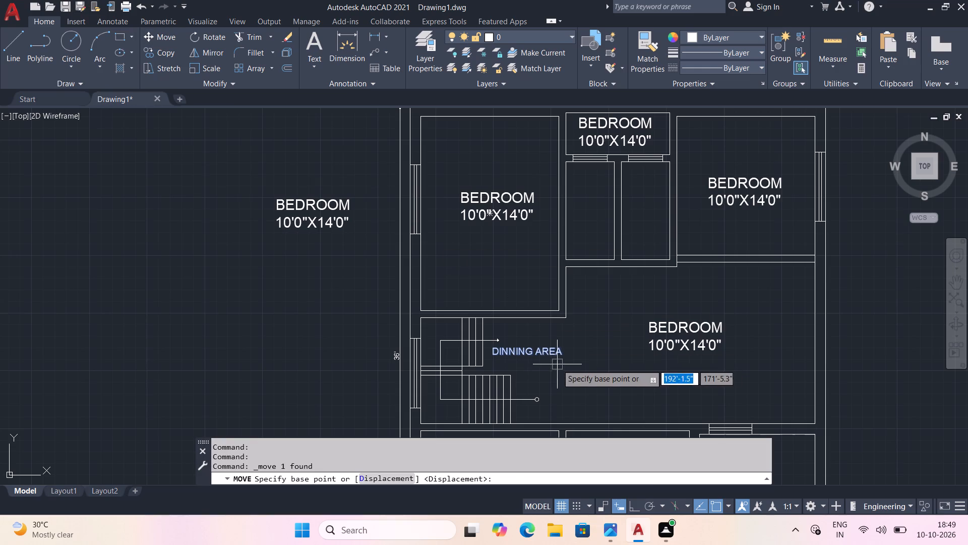
click(528, 349)
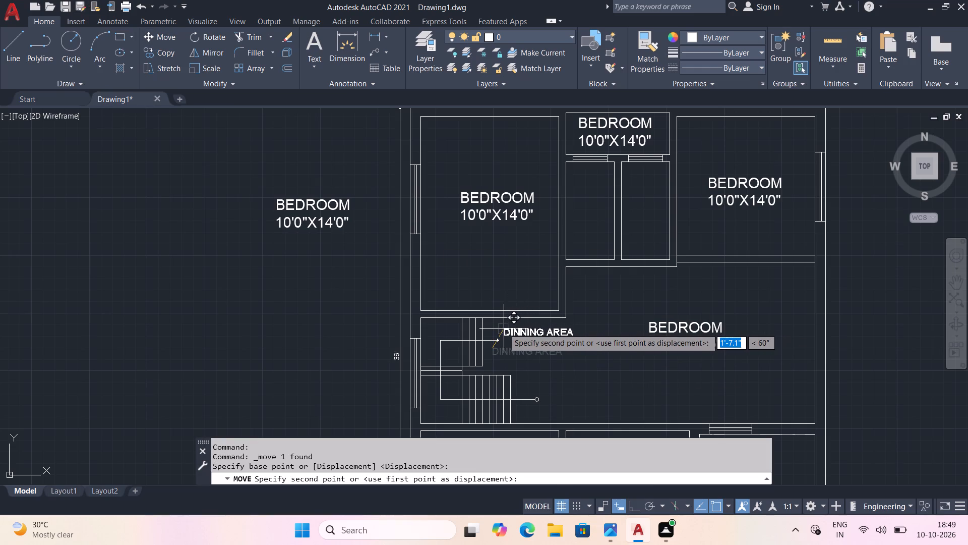
click(499, 328)
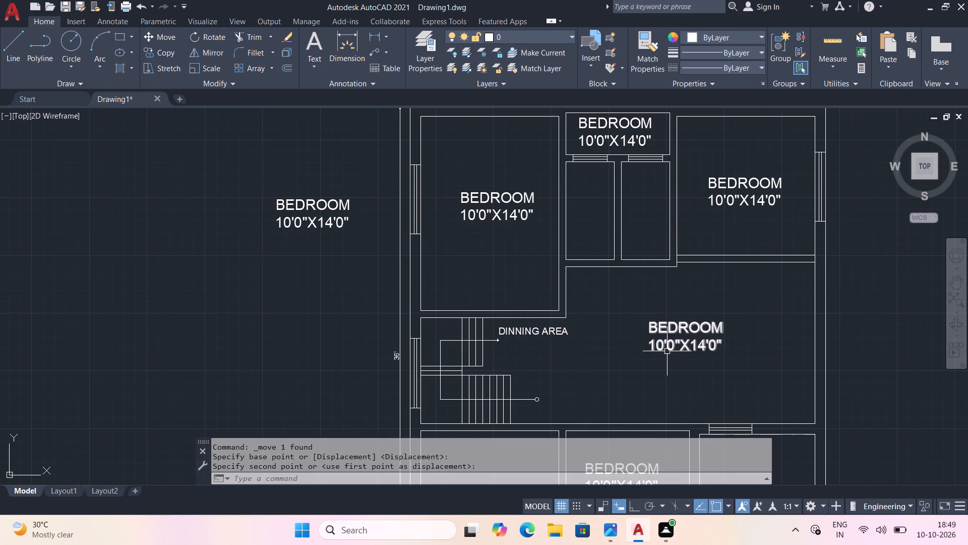
Open the BEDROOM label in the large room east of the staircase for editing and widen its text box.
scroll(672, 348, up, 1)
drag(707, 321, 660, 315)
middle_drag(682, 357, 623, 347)
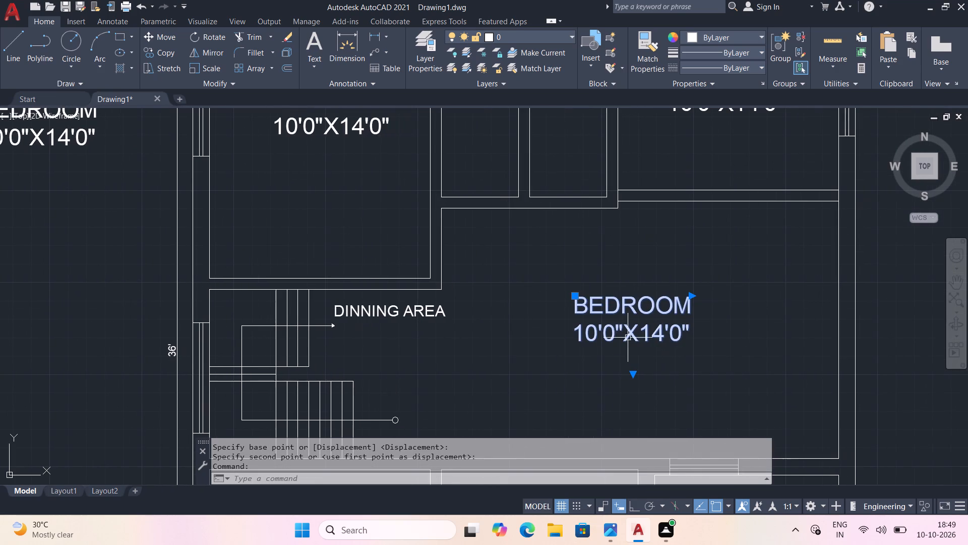
double_click(632, 307)
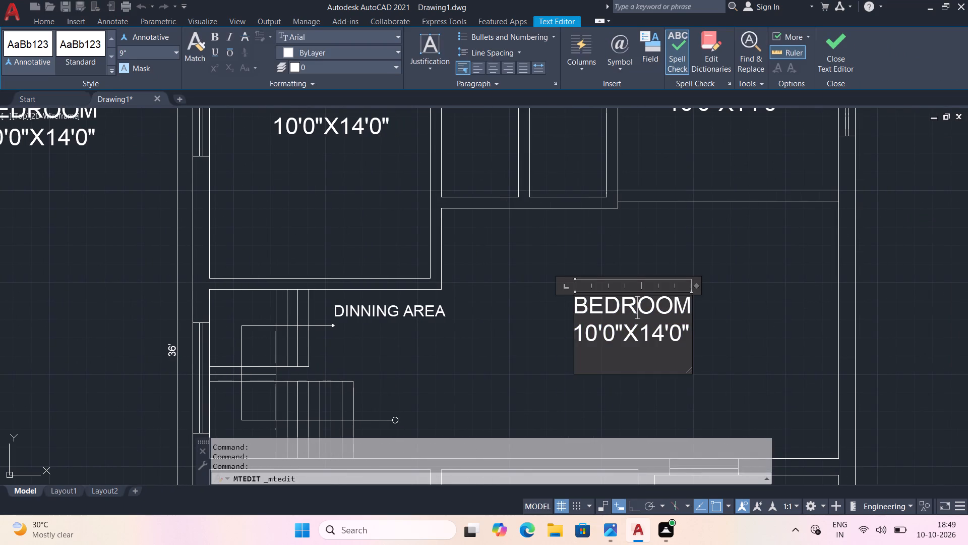
drag(694, 284, 721, 288)
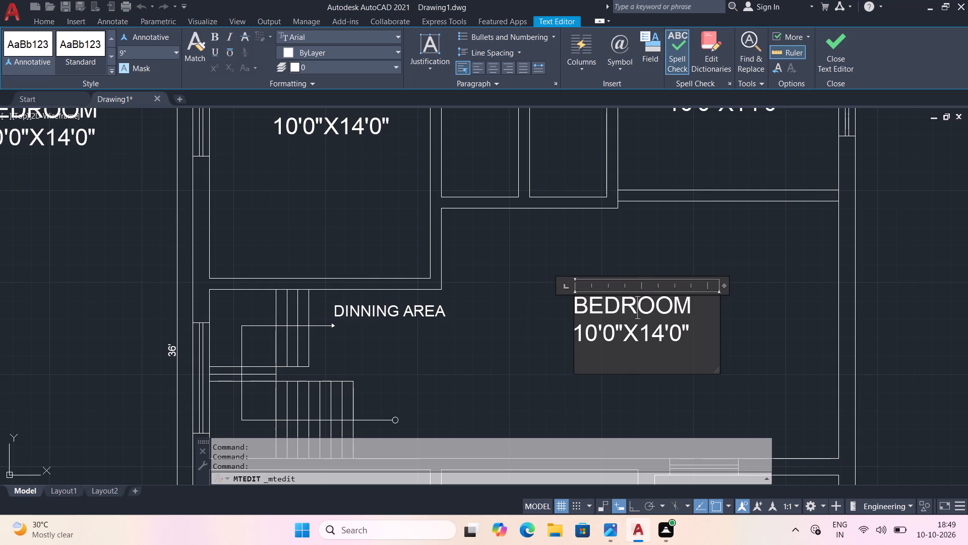
drag(721, 285, 769, 290)
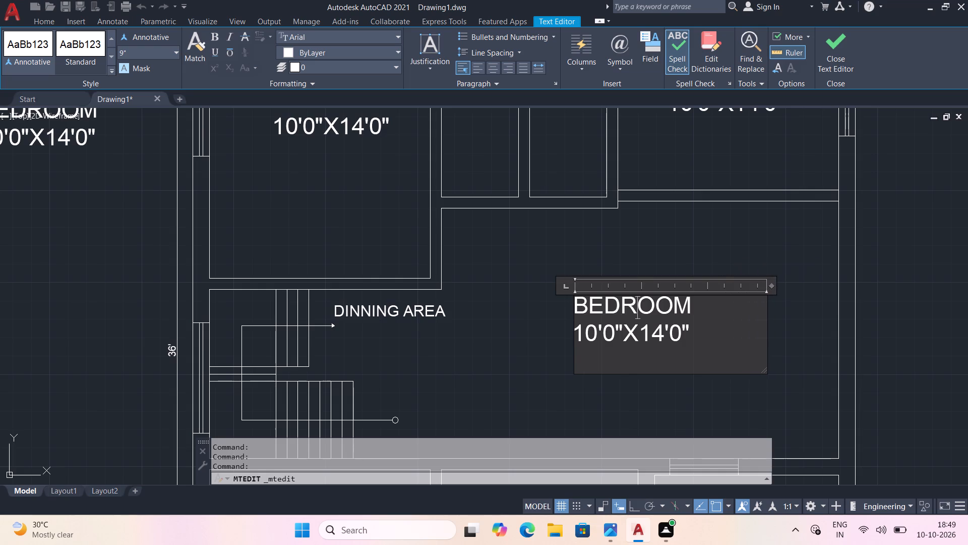
Replace the word BEDROOM in the opened label with LIVING HALL.
drag(700, 309, 690, 309)
drag(690, 309, 568, 312)
key(BackSpace)
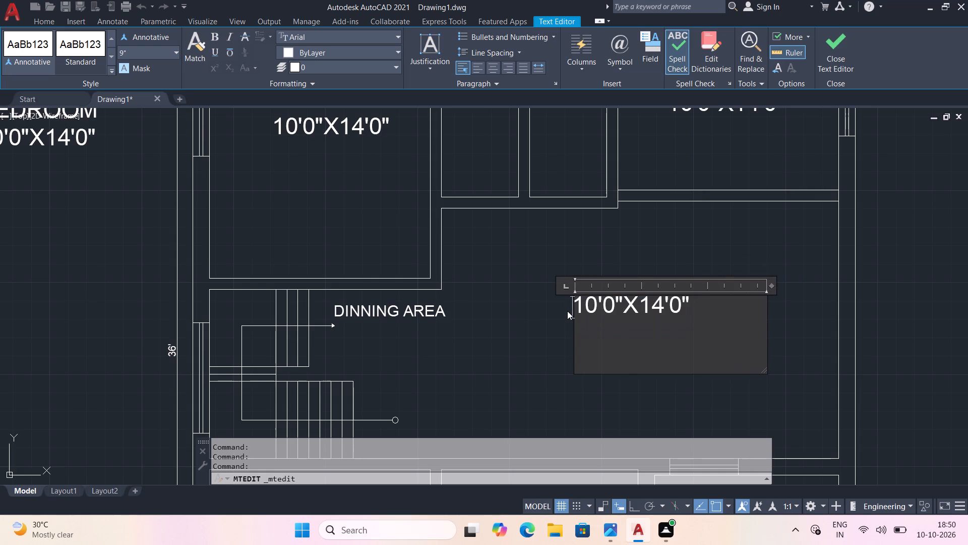
text(LIVING)
key(space)
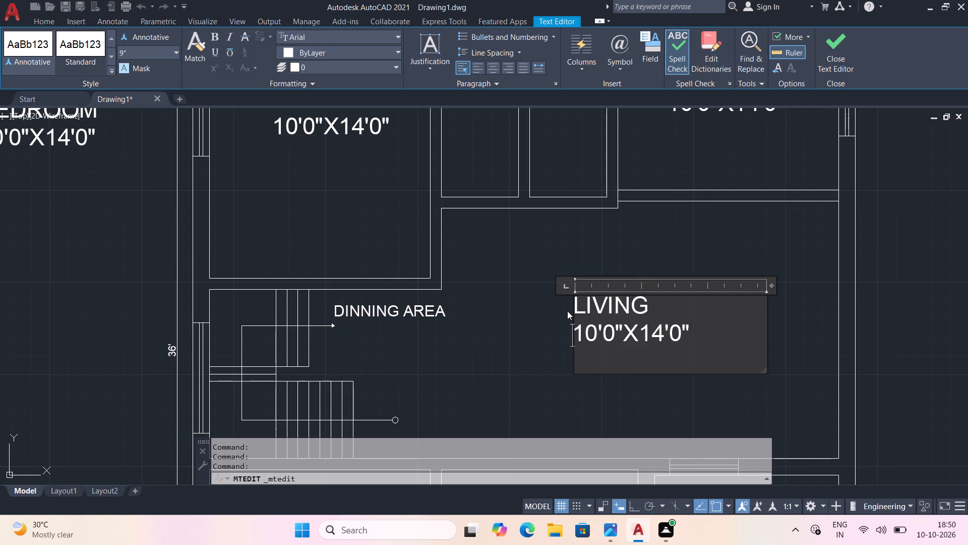
key(Up)
key(Right)
key(Right)
key(Right)
key(Right)
key(Right)
key(Right)
text(AREA)
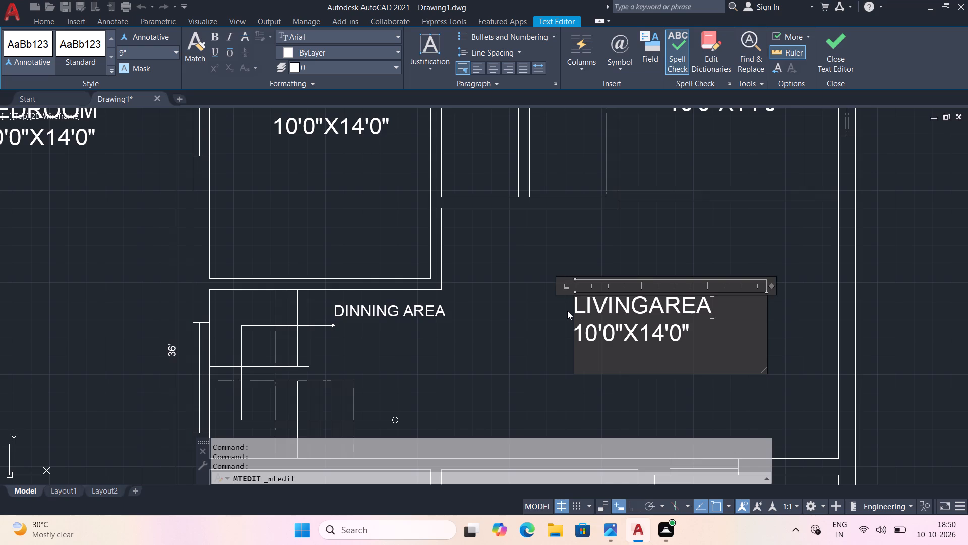
key(BackSpace)
key(BackSpace)
key(BackSpace)
key(BackSpace)
key(space)
text(HA)
text(LL)
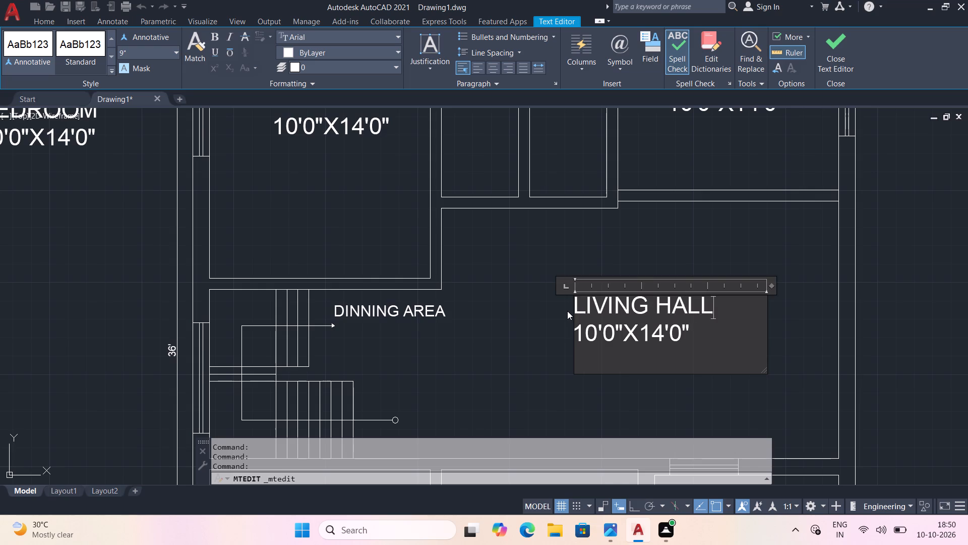
Change the second dimension in the LIVING HALL label's size line to 11'8".
key(Down)
key(Left)
key(BackSpace)
key(8)
key(Left)
key(Left)
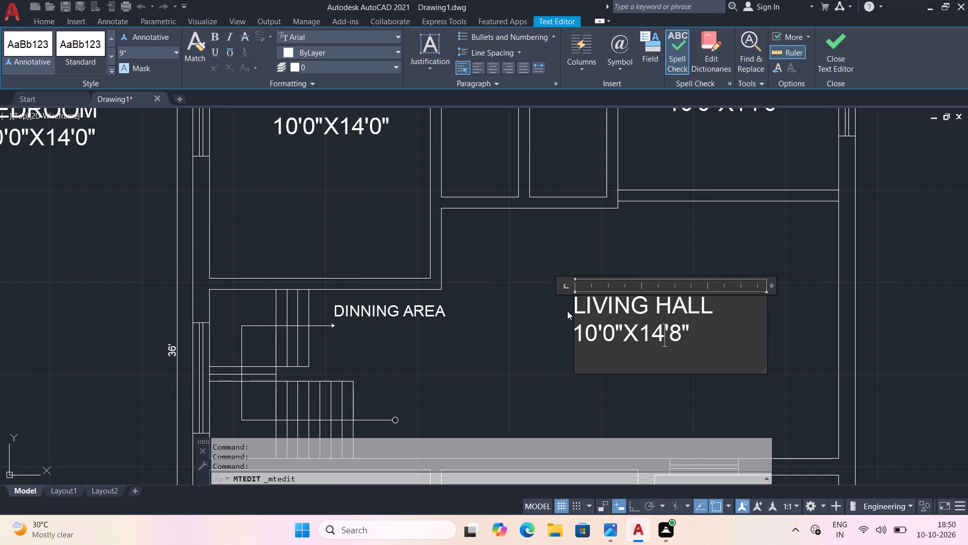
key(BackSpace)
key(1)
Change the first dimension in the LIVING HALL label's size line to 18'2".
key(Left)
key(Left)
key(Left)
key(Left)
key(BackSpace)
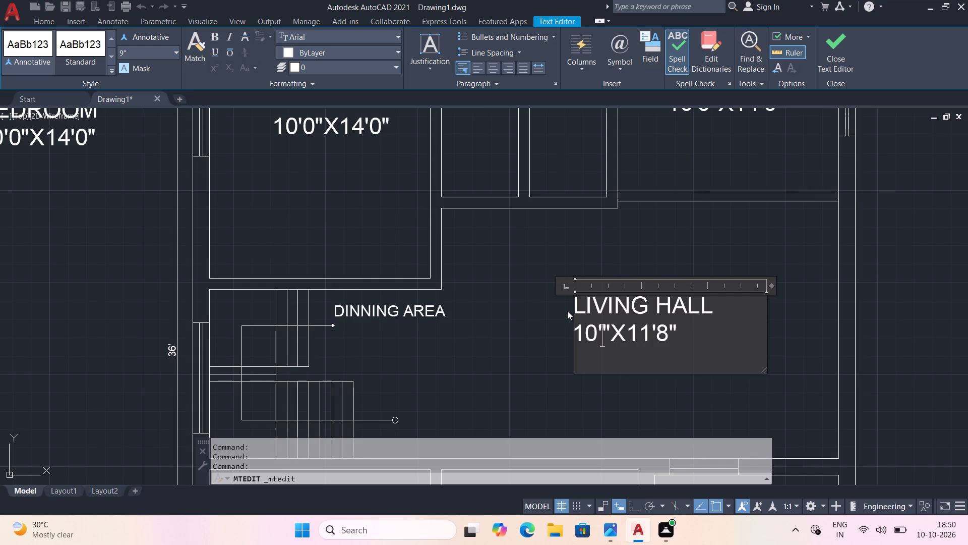
key(2)
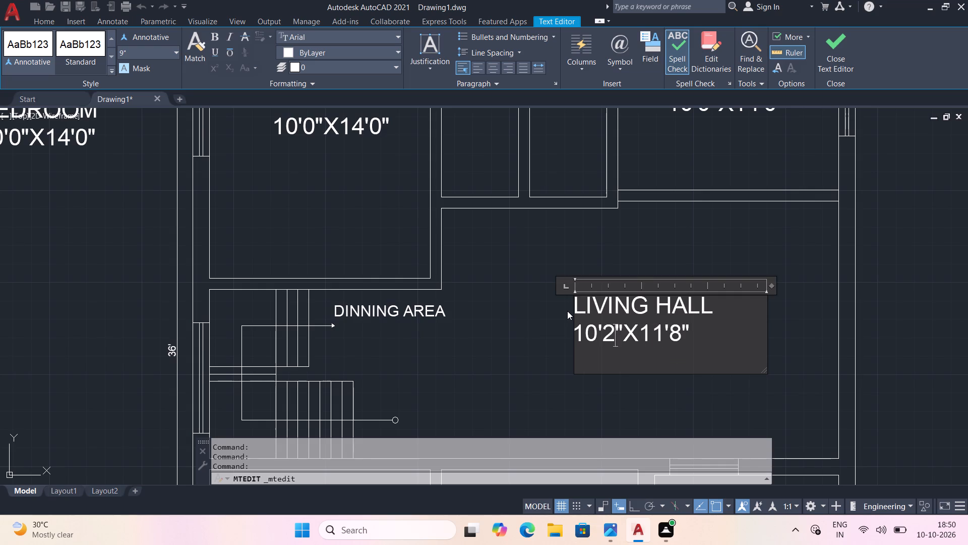
key(Left)
key(Left)
key(Left)
key(Right)
key(BackSpace)
key(8)
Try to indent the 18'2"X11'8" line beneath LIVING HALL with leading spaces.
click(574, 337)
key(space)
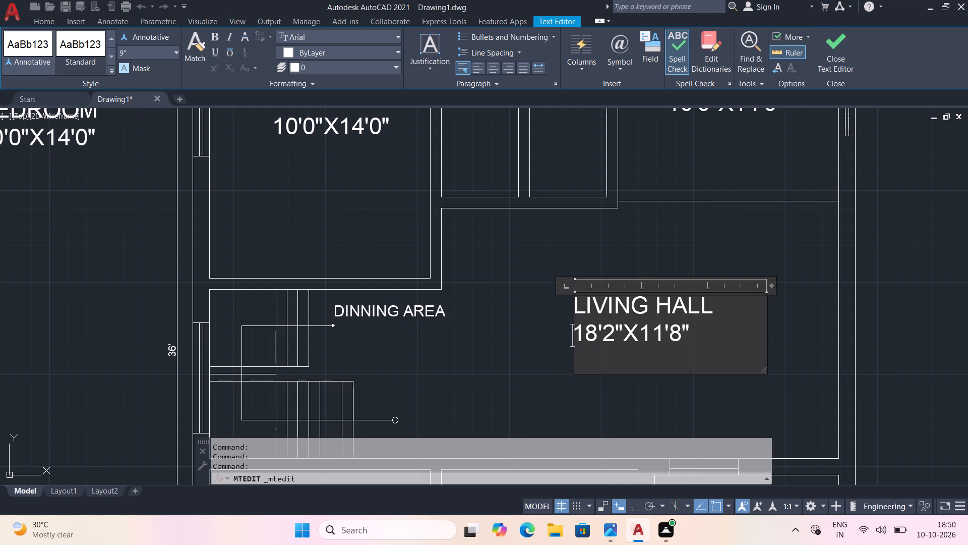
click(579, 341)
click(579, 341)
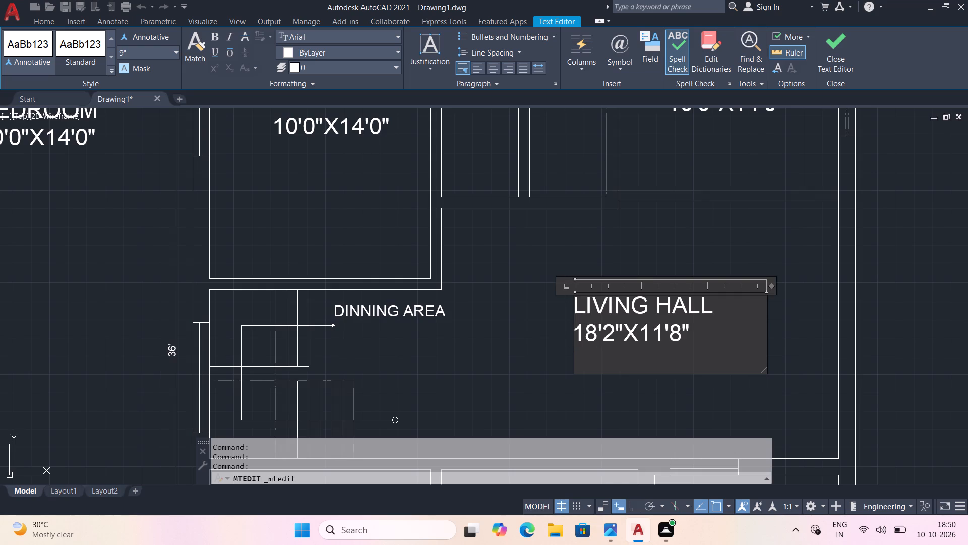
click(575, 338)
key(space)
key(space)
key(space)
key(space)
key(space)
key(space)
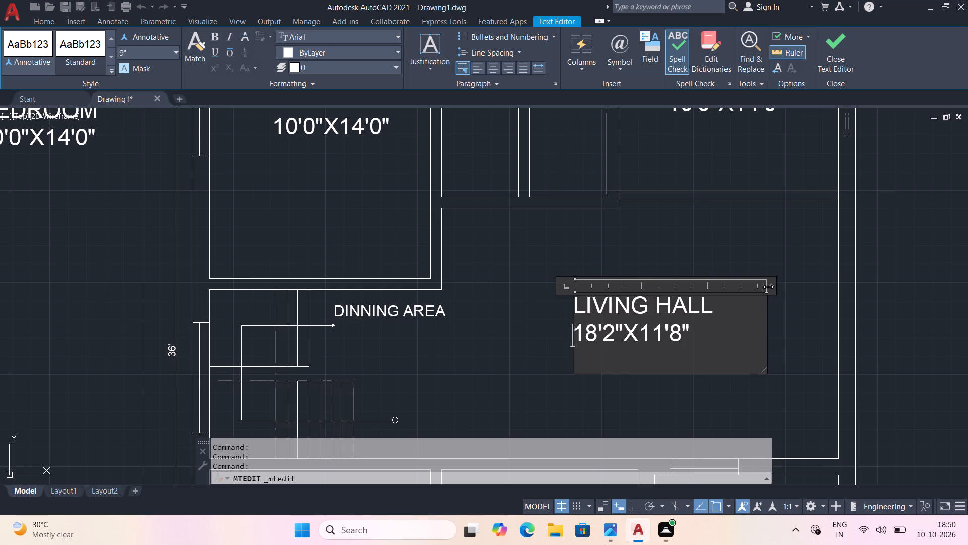
Narrow the LIVING HALL text box to just wider than its text, reduce its height slightly, and finish editing.
drag(768, 287, 720, 290)
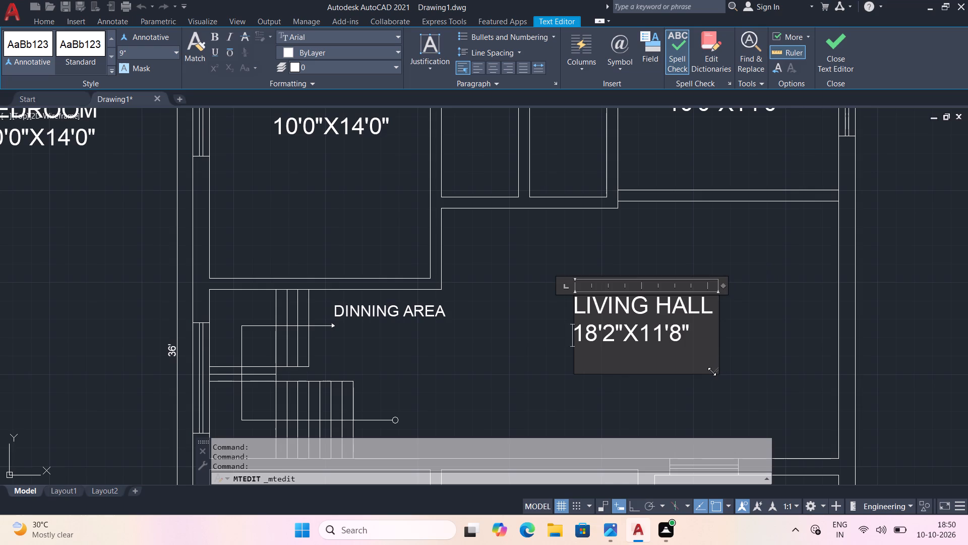
drag(714, 371, 725, 363)
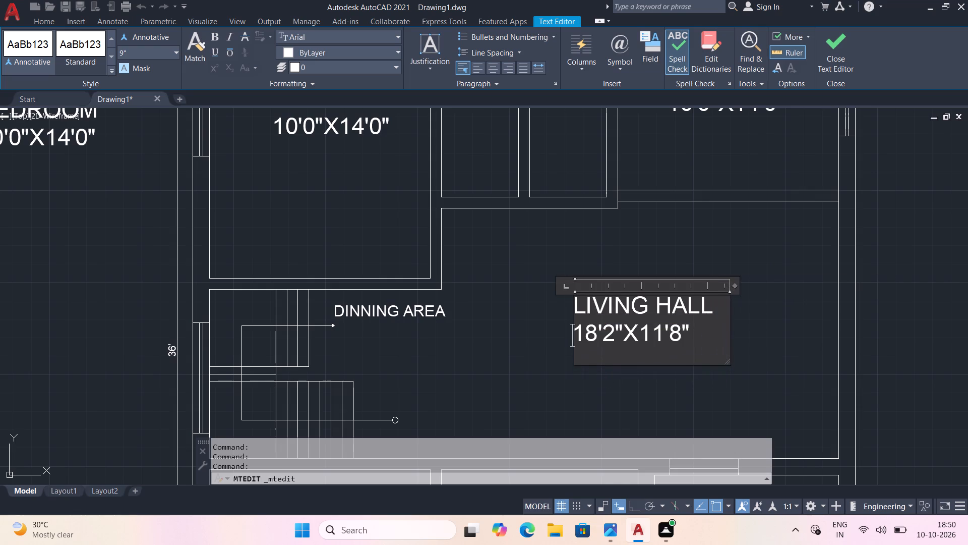
click(749, 347)
Reopen the LIVING HALL label and set the font of all its text to Arial Black.
scroll(514, 365, down, 1)
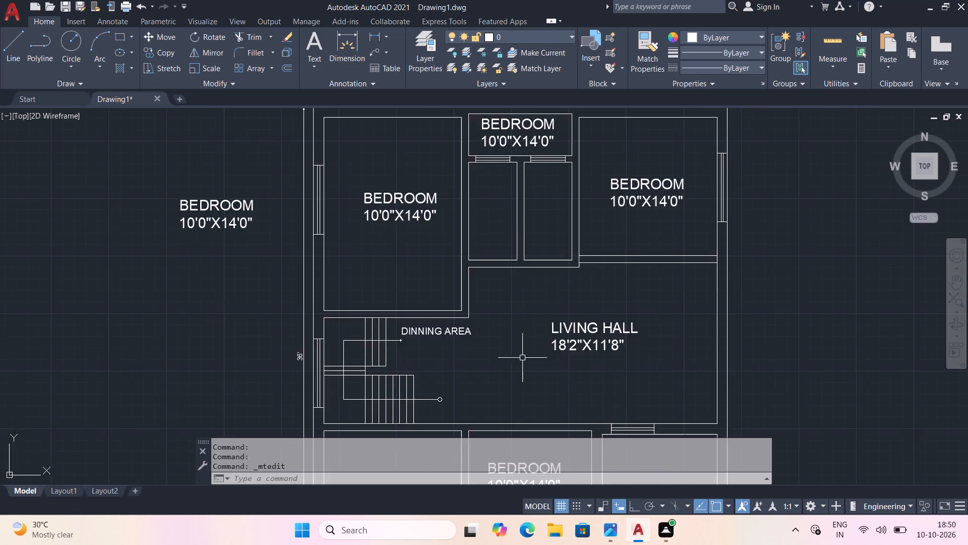
scroll(522, 358, down, 1)
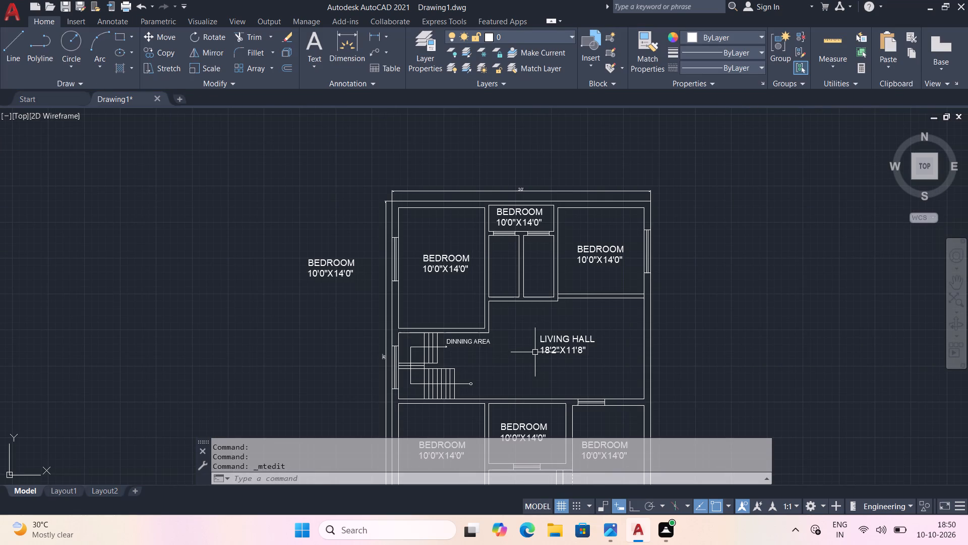
scroll(560, 344, up, 1)
double_click(561, 341)
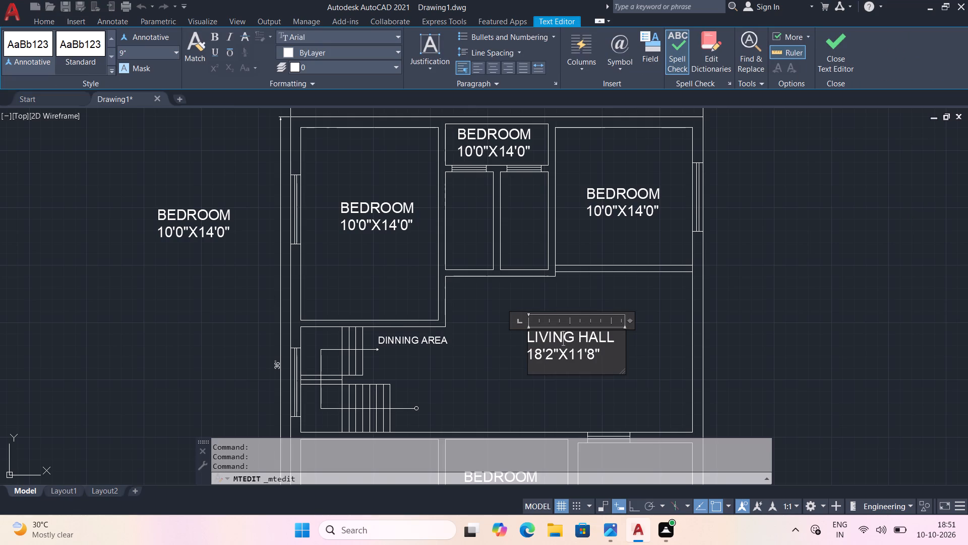
key(ctrl+a)
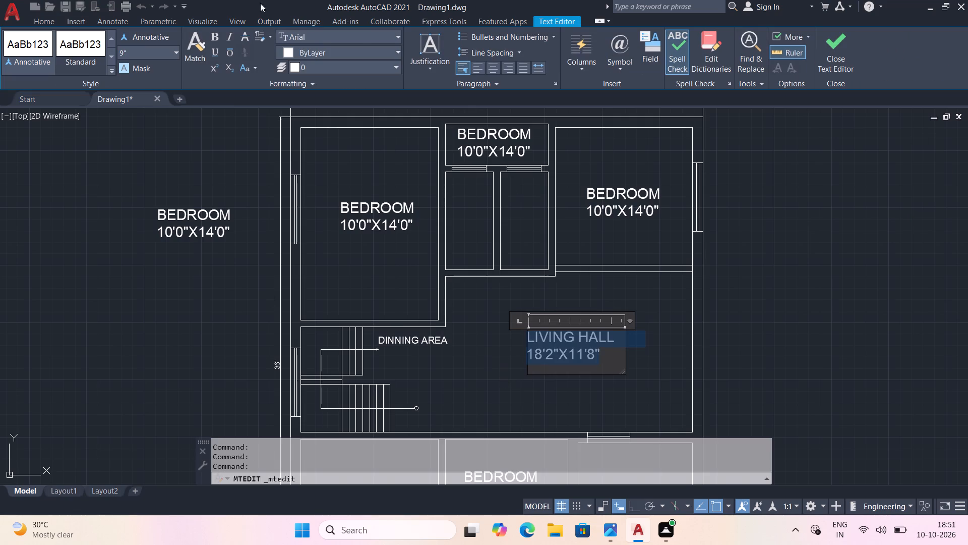
click(398, 31)
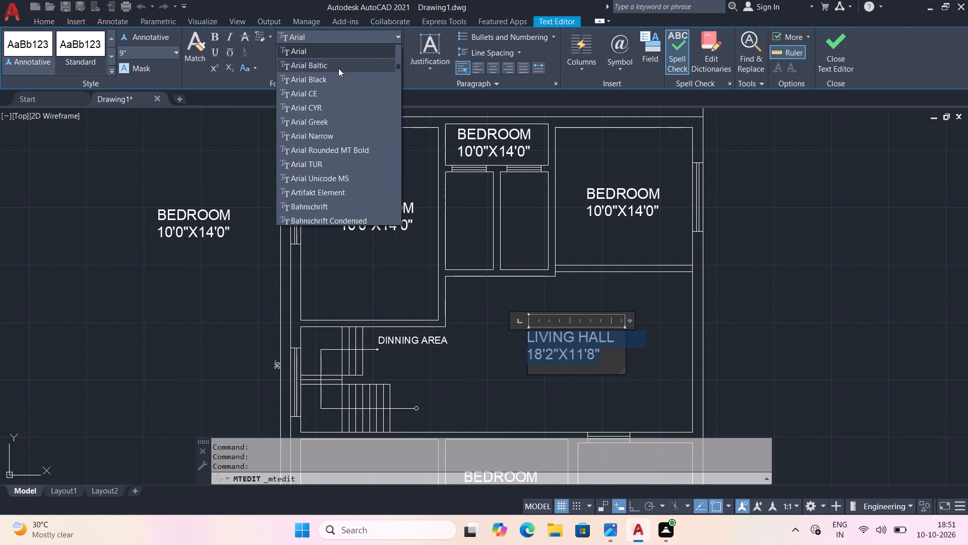
click(336, 72)
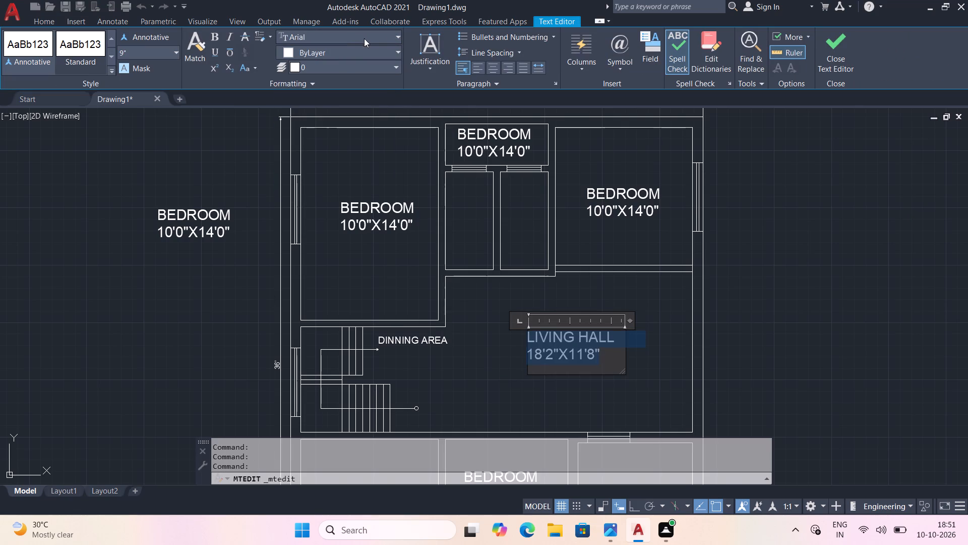
click(397, 39)
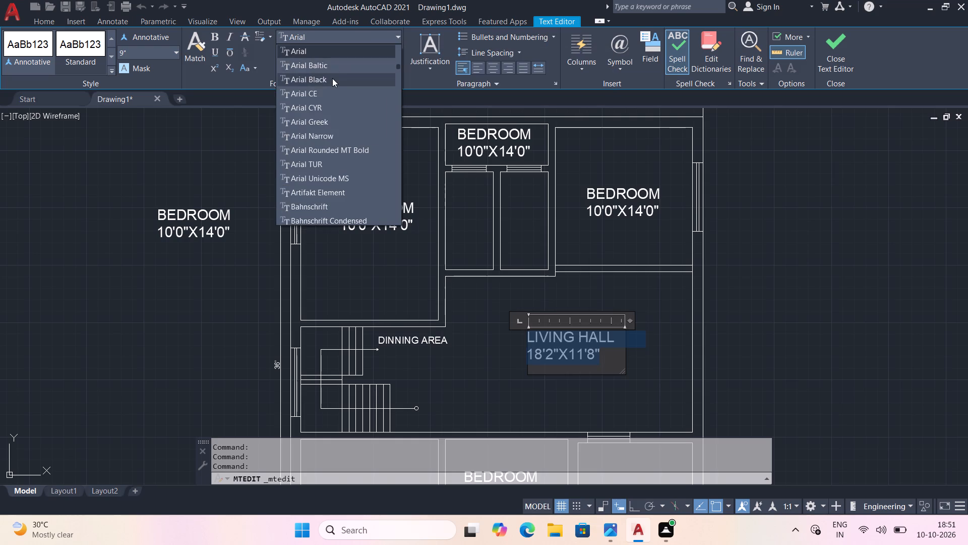
click(332, 78)
Set the font of both lines of the LIVING HALL label to Cambria and finish editing.
click(388, 35)
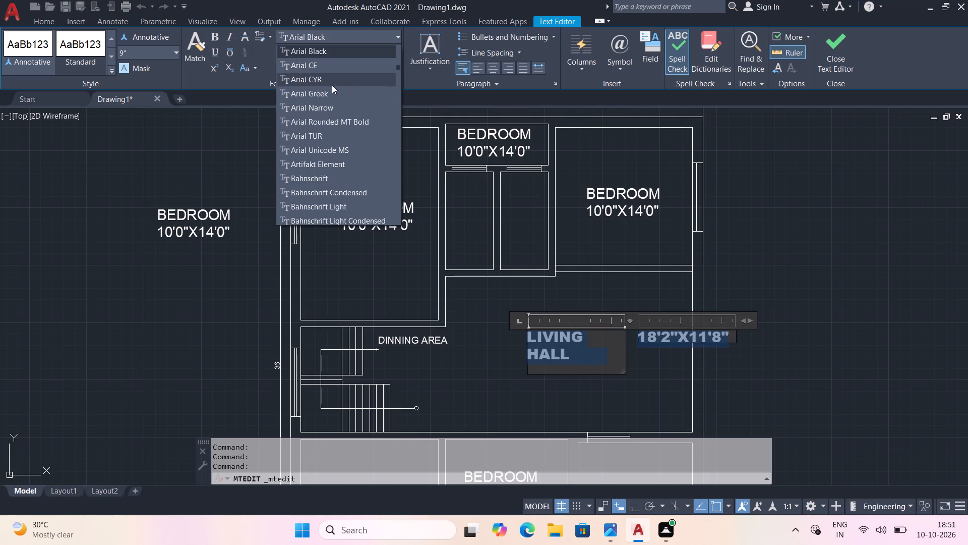
scroll(316, 166, down, 3)
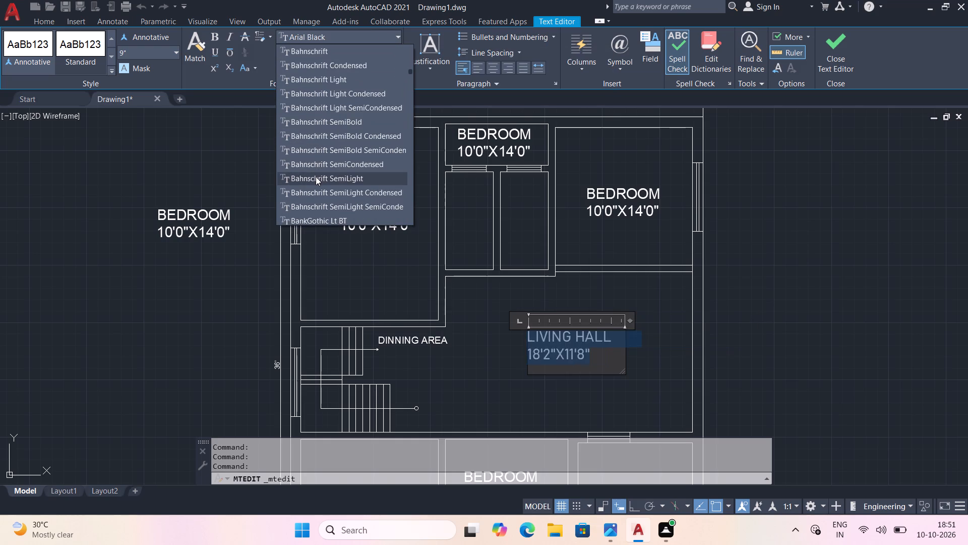
scroll(316, 177, down, 3)
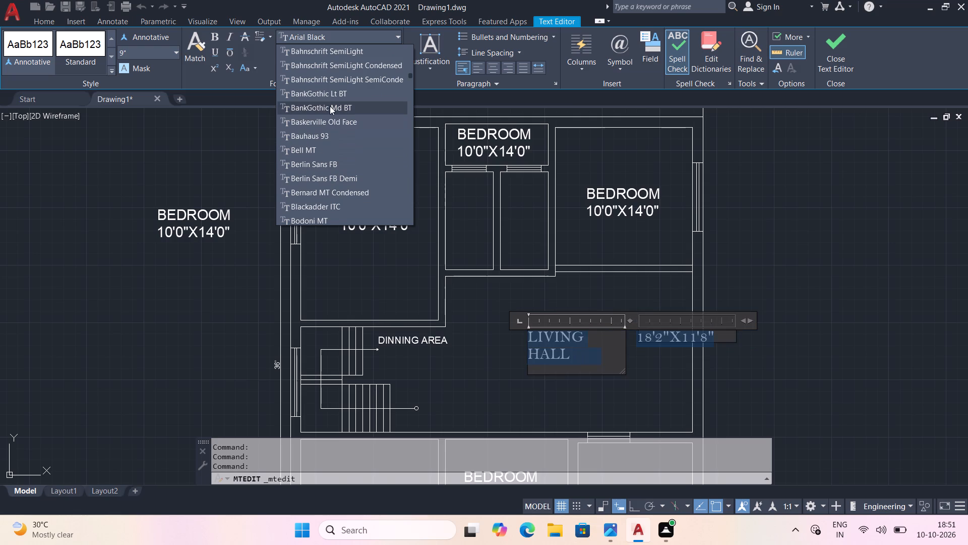
scroll(333, 170, down, 2)
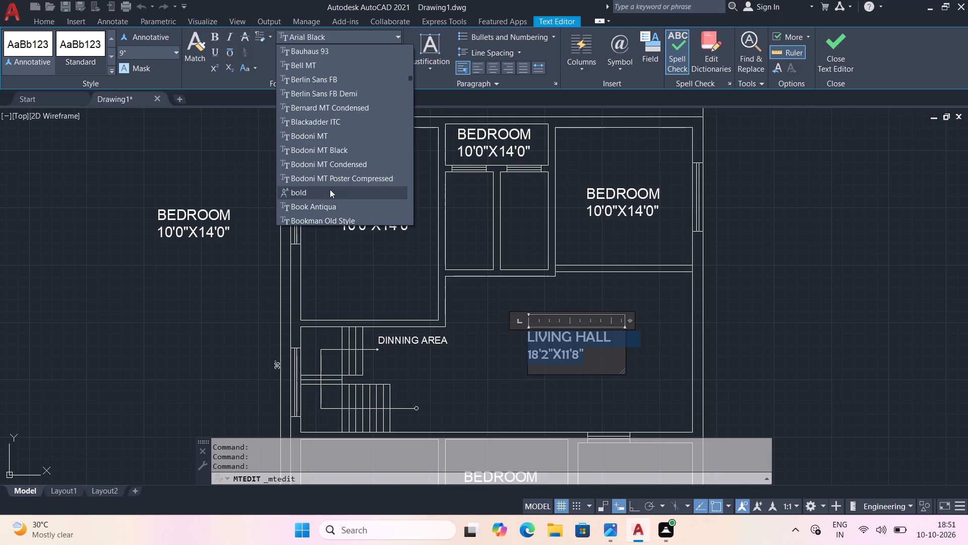
scroll(330, 189, down, 5)
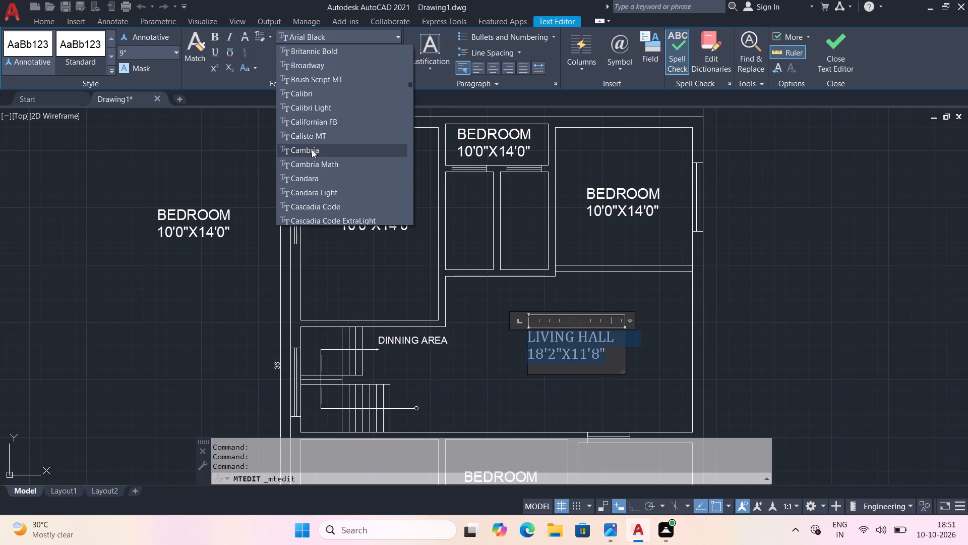
click(312, 149)
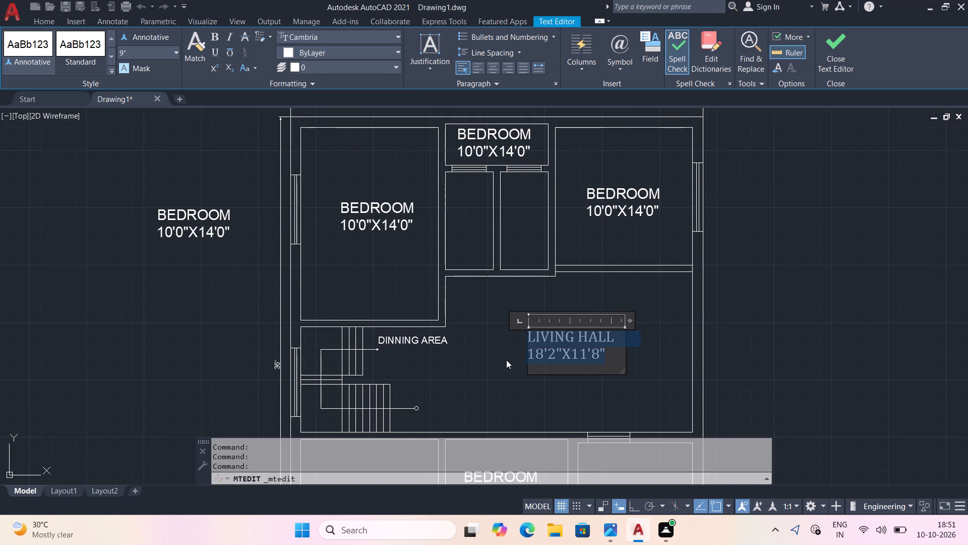
click(648, 377)
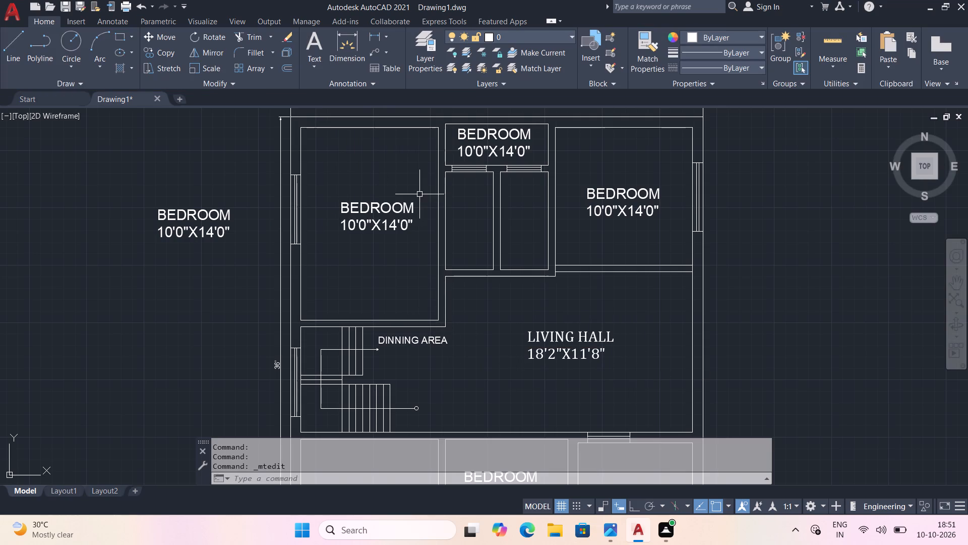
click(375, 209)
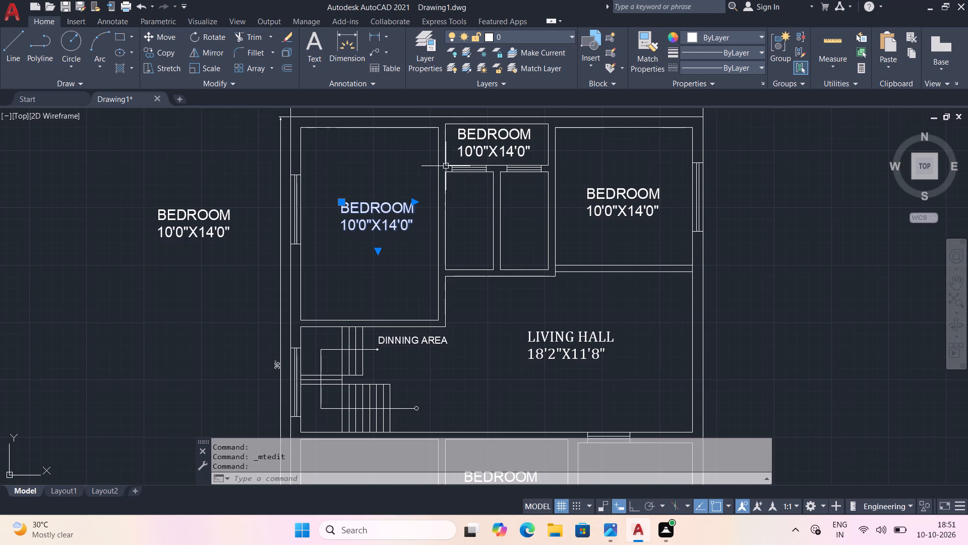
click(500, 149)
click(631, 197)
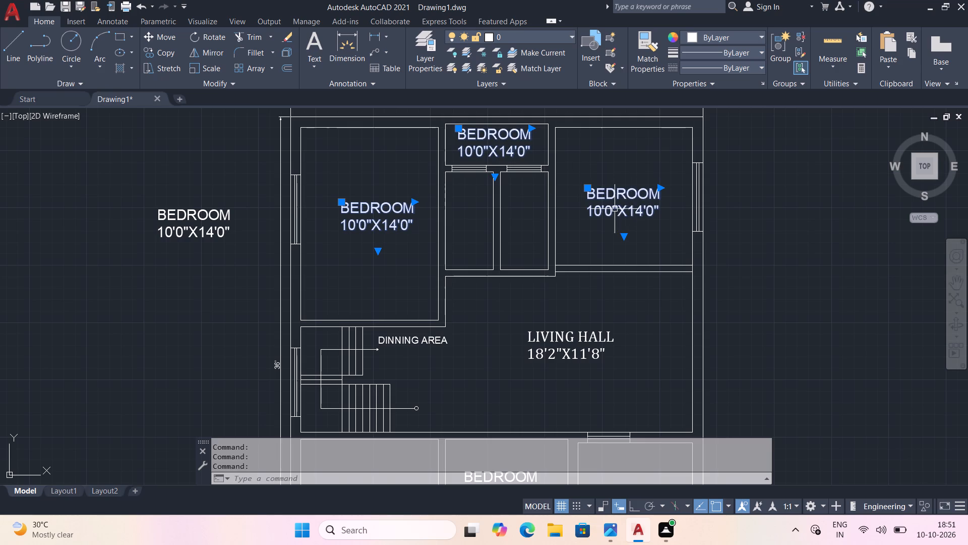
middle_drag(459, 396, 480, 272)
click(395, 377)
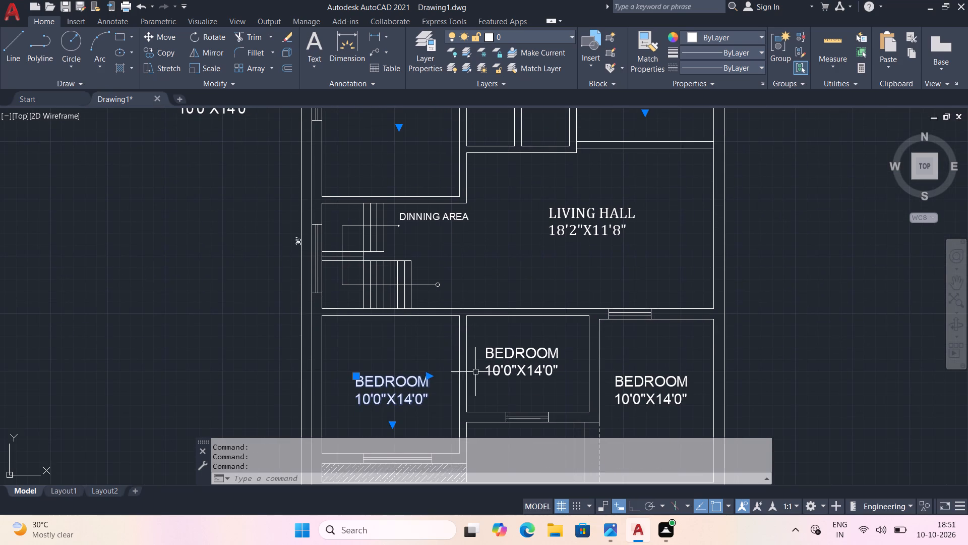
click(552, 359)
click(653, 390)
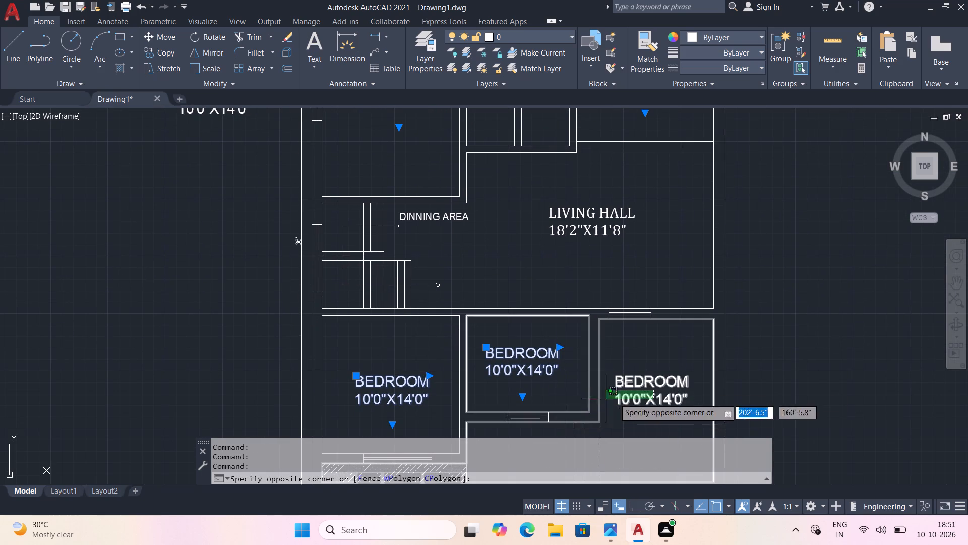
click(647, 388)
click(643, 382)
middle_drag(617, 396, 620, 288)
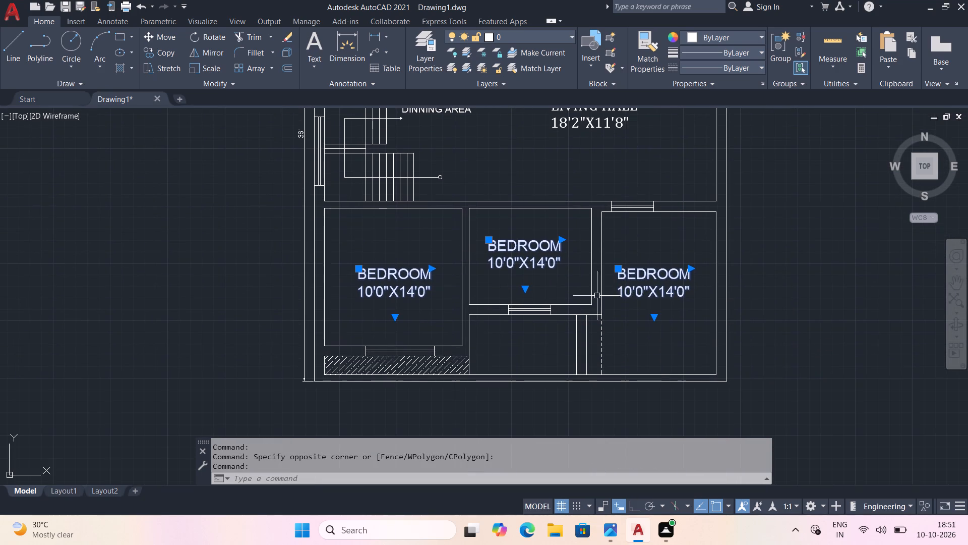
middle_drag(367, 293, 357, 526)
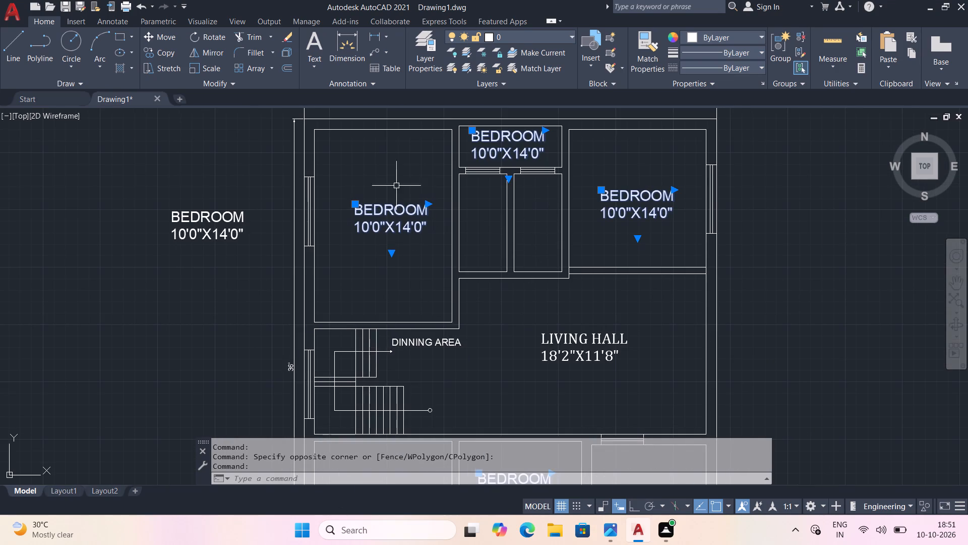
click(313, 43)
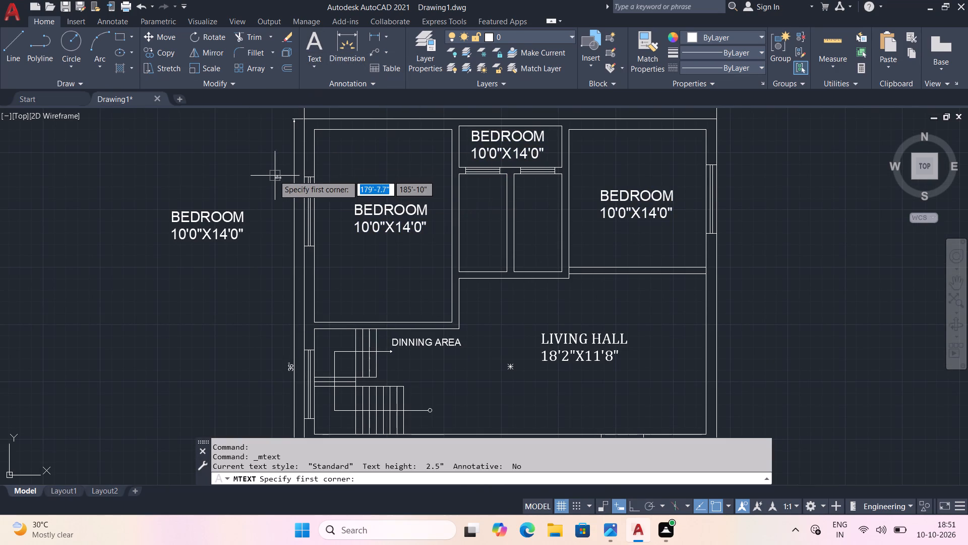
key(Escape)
Set the font of the whole BEDROOM label in the room above the stairs to Cambria and finish editing.
double_click(382, 211)
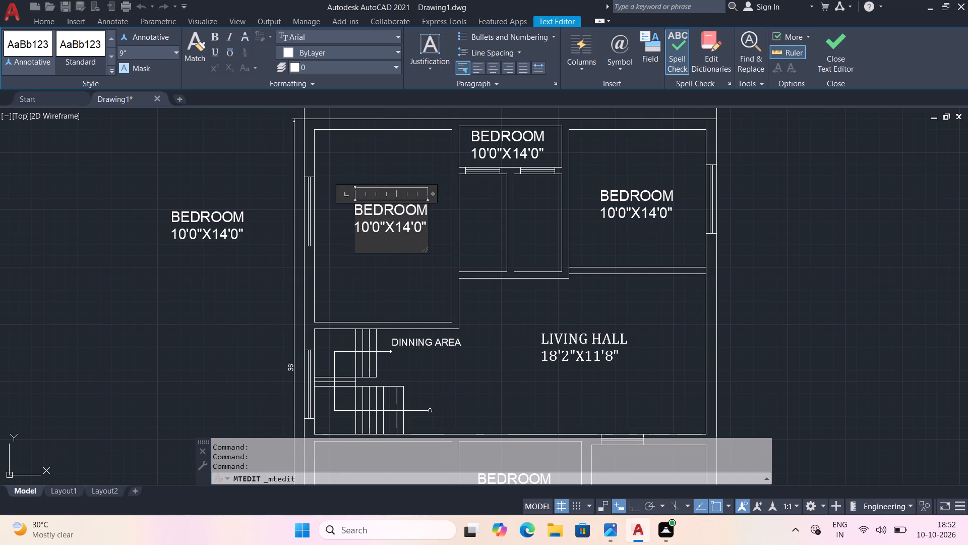
key(ctrl+a)
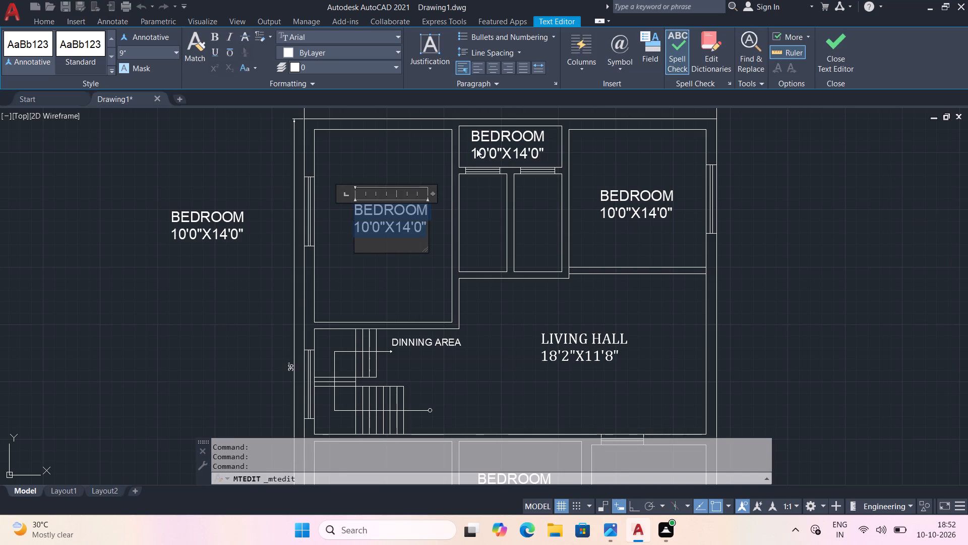
click(389, 34)
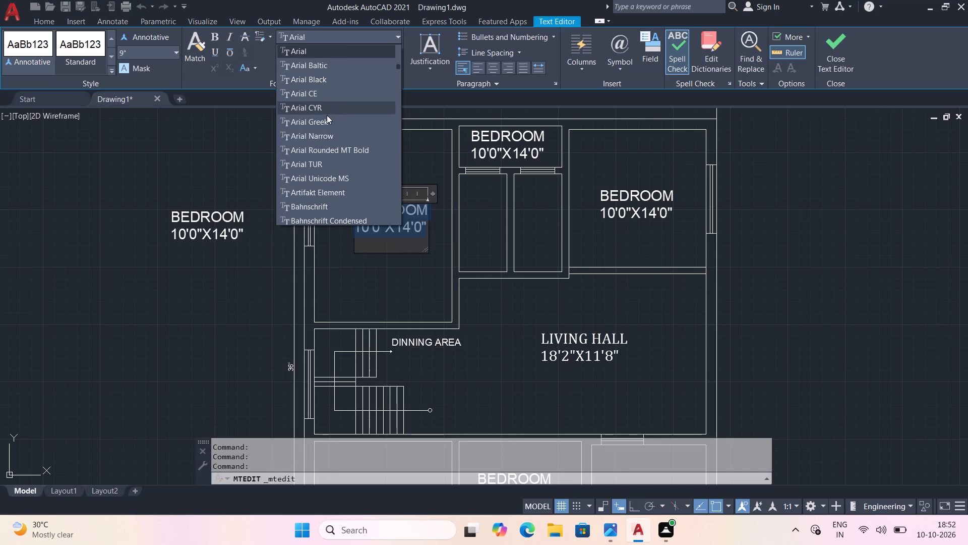
scroll(320, 154, down, 16)
scroll(316, 164, up, 2)
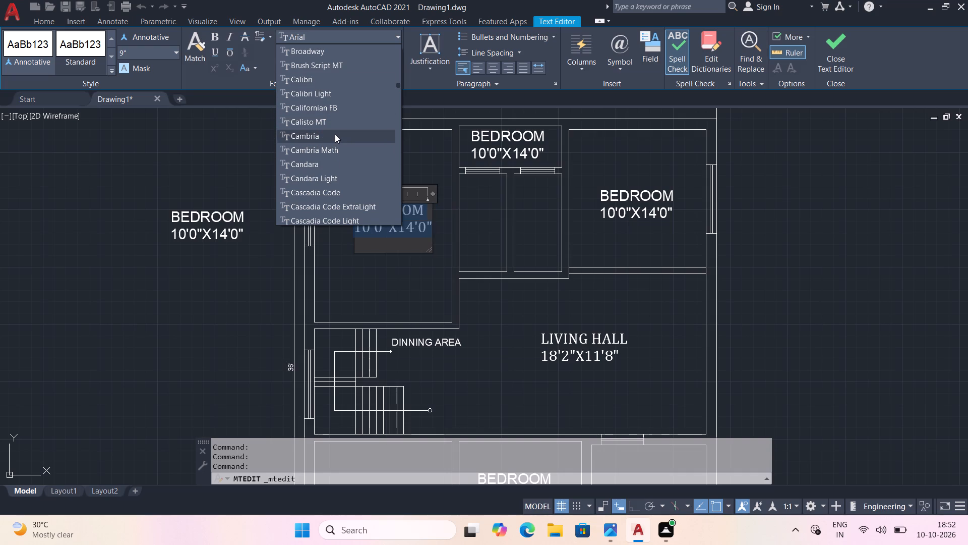
click(335, 134)
click(264, 182)
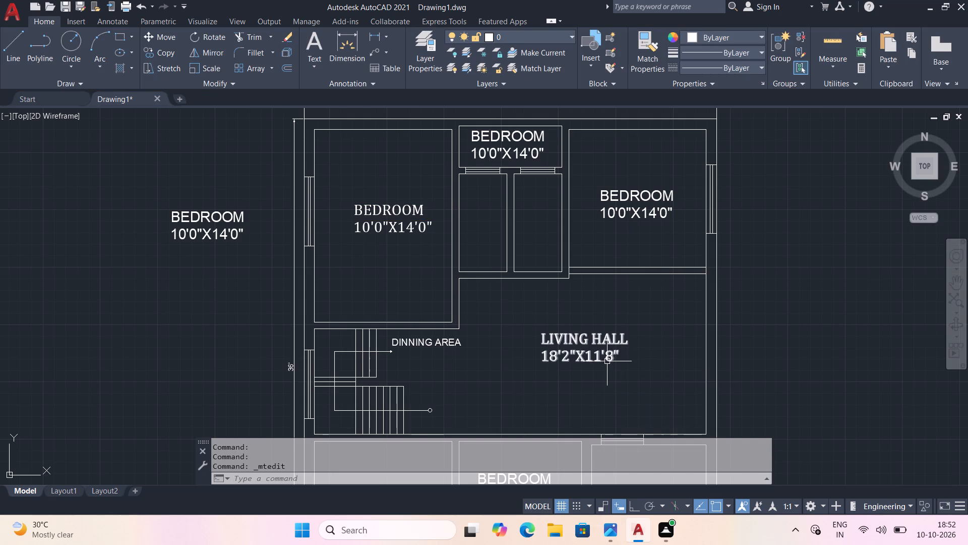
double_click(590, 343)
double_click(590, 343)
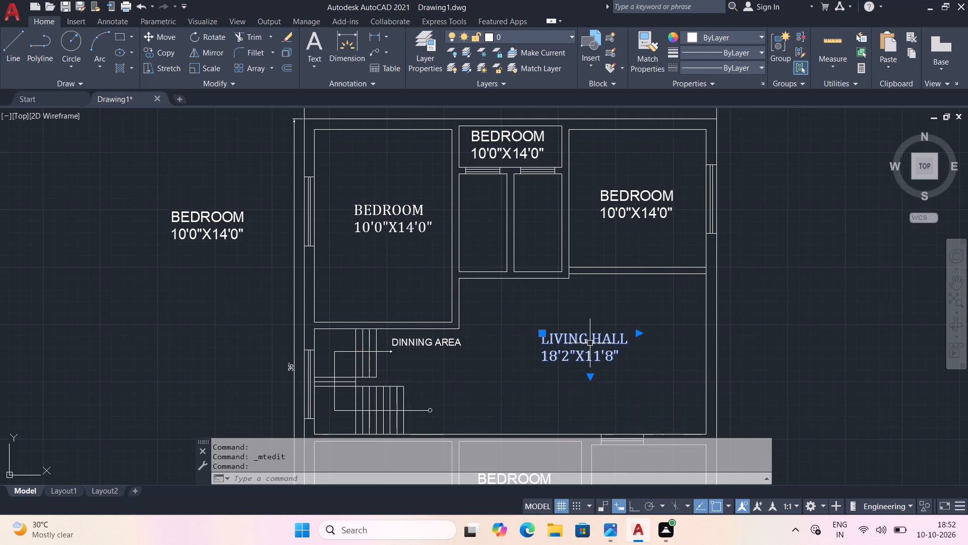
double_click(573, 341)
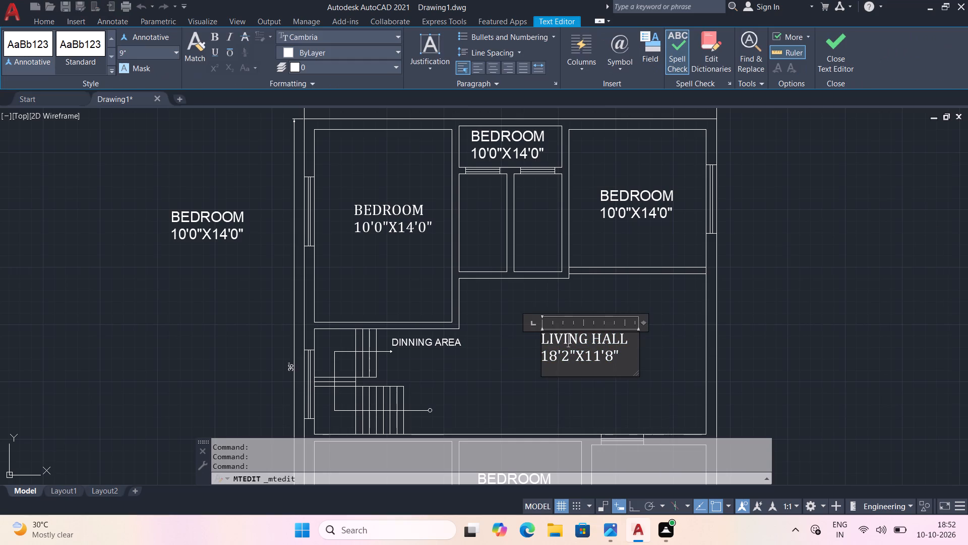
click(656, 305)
Change the second dimension in the size line of the BEDROOM label above the living hall to 10'0".
double_click(638, 198)
click(654, 219)
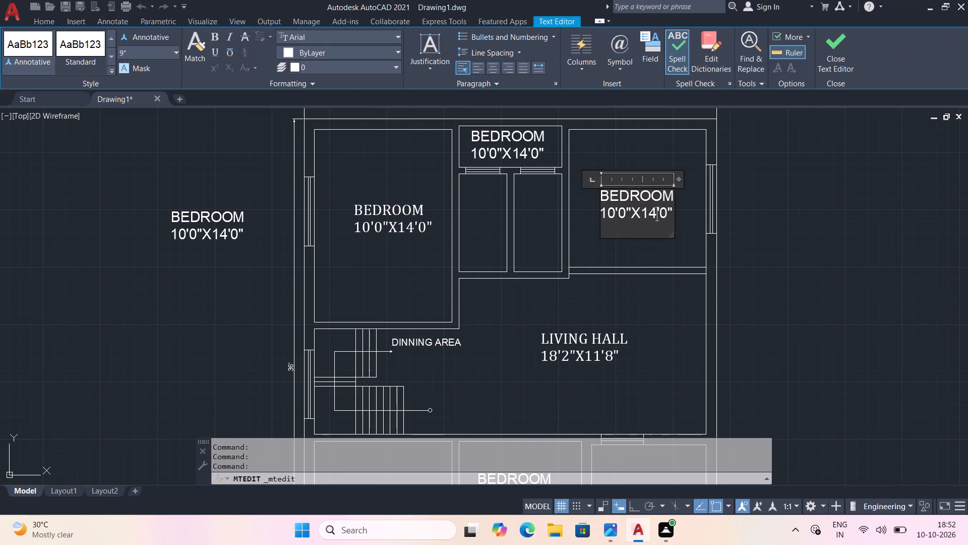
key(BackSpace)
key(0)
Set the font of all text in the BEDROOM label above the living hall to Cambria and finish editing.
key(ctrl+a)
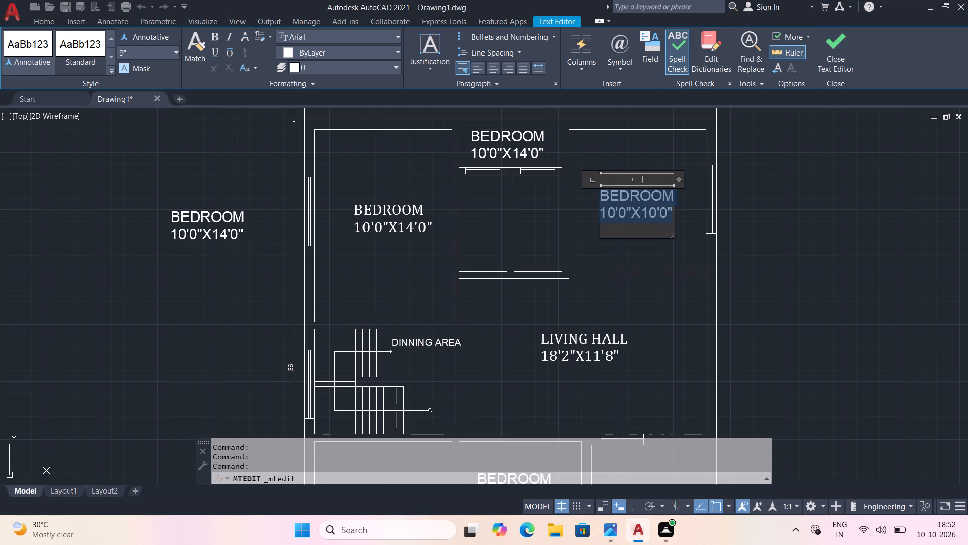
click(372, 33)
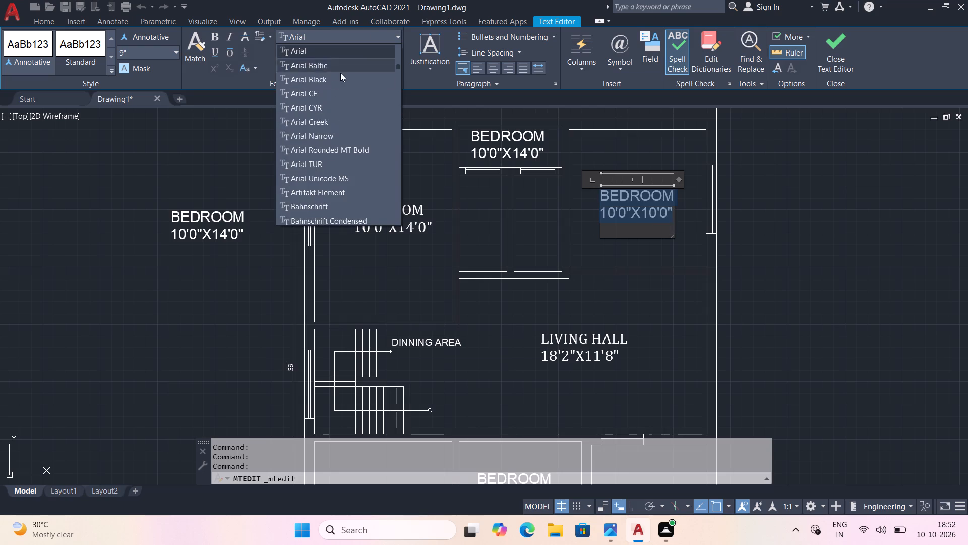
scroll(309, 144, down, 9)
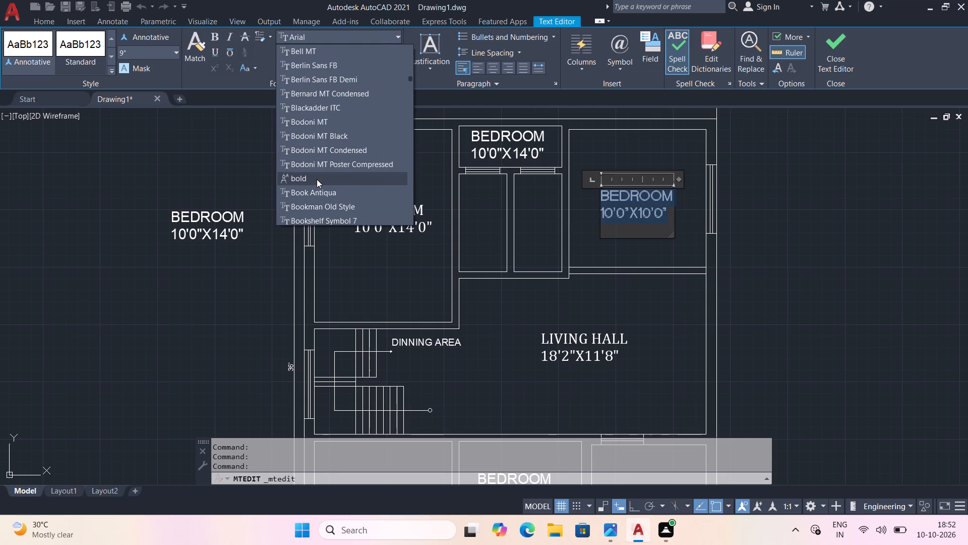
scroll(317, 184, down, 3)
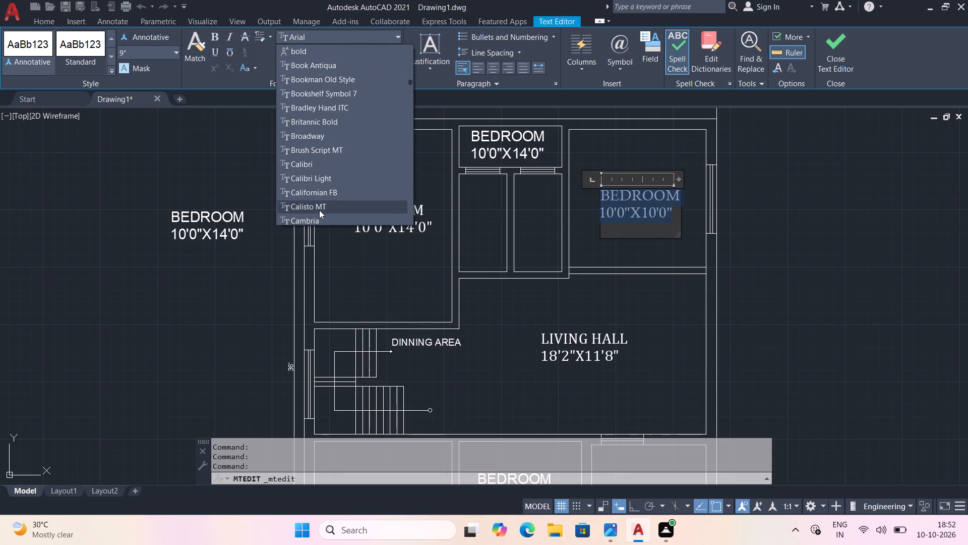
scroll(319, 207, down, 1)
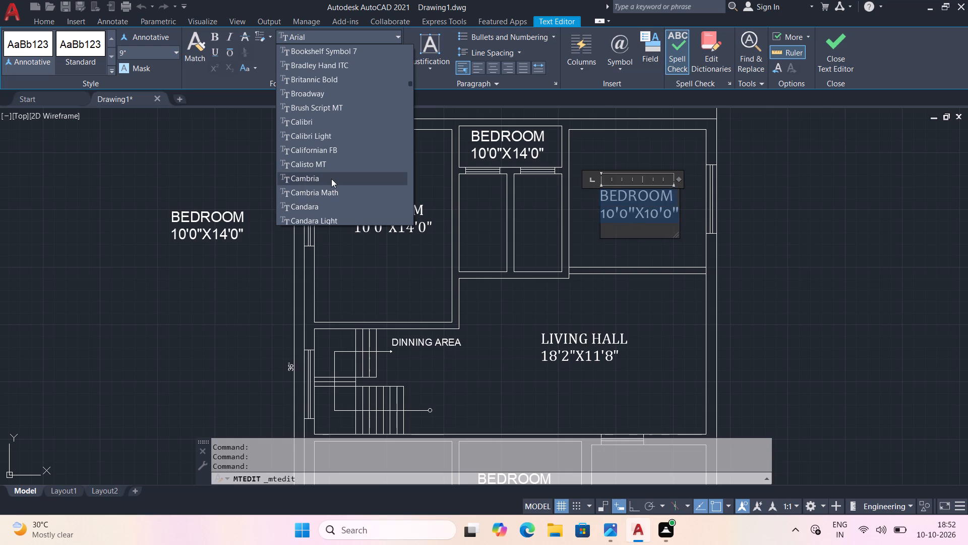
click(331, 177)
click(671, 255)
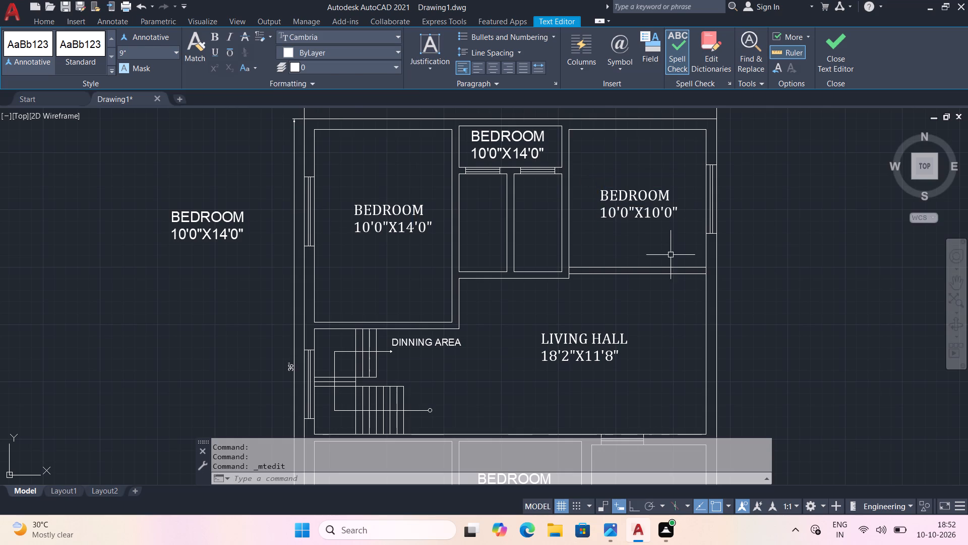
Open the DINNING AREA label beside the stairs for editing.
middle_drag(590, 358, 594, 318)
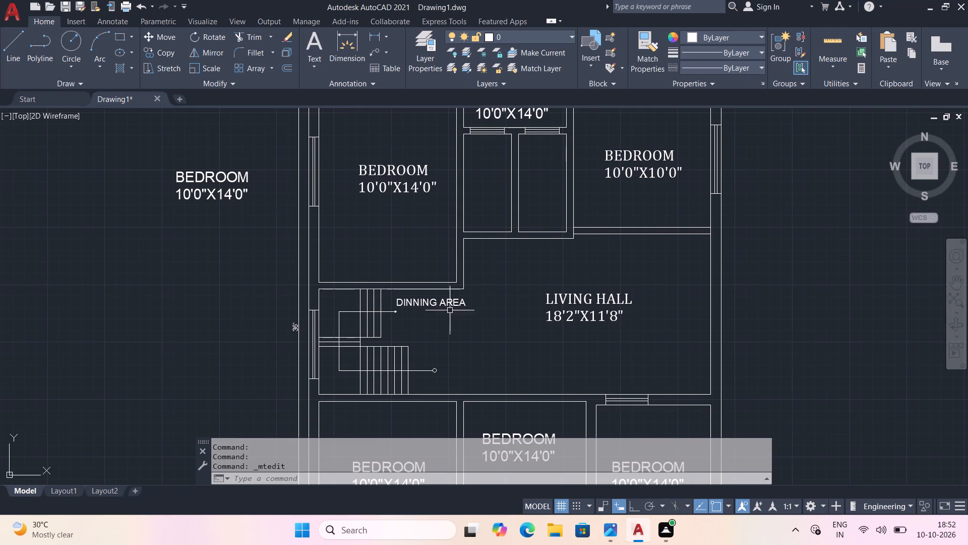
double_click(437, 304)
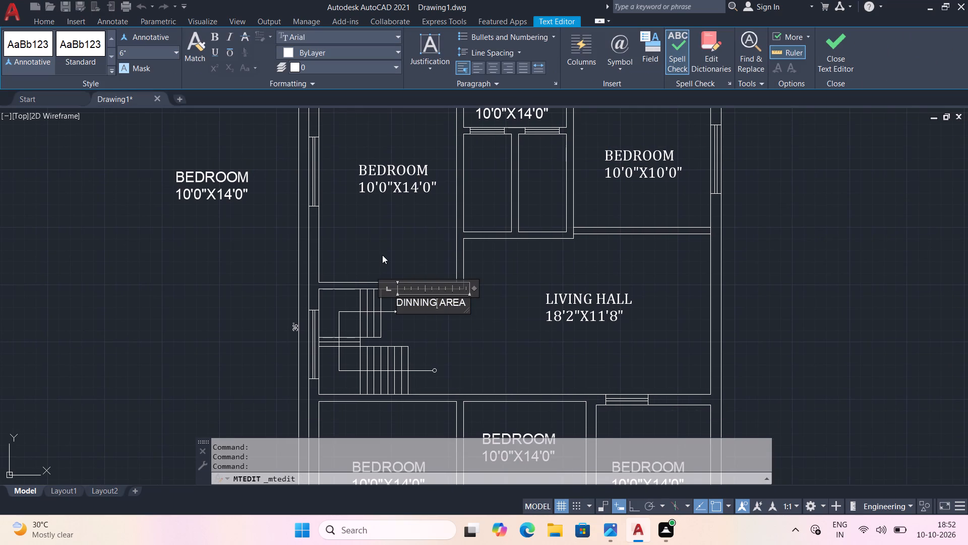
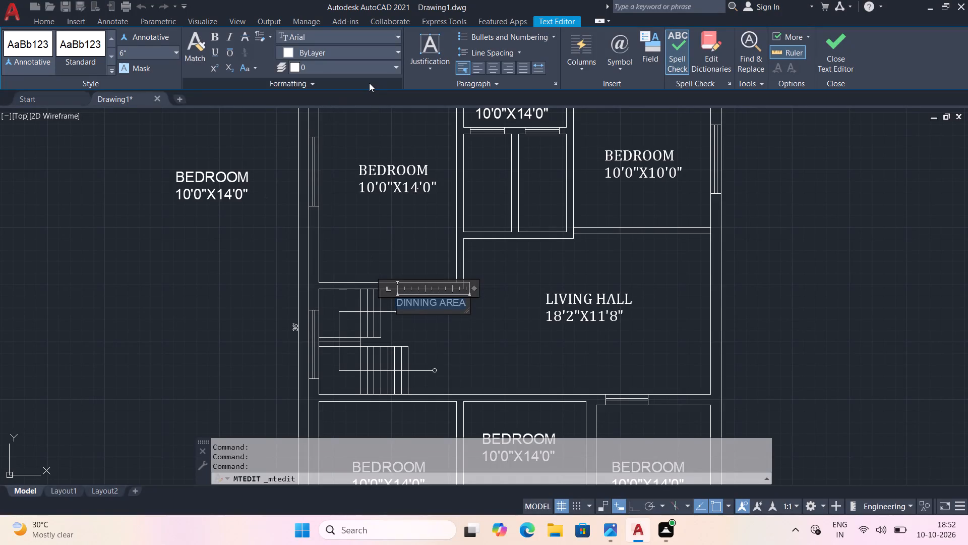
Set the font of the DINNING AREA label to Cambria.
click(391, 35)
scroll(316, 165, down, 6)
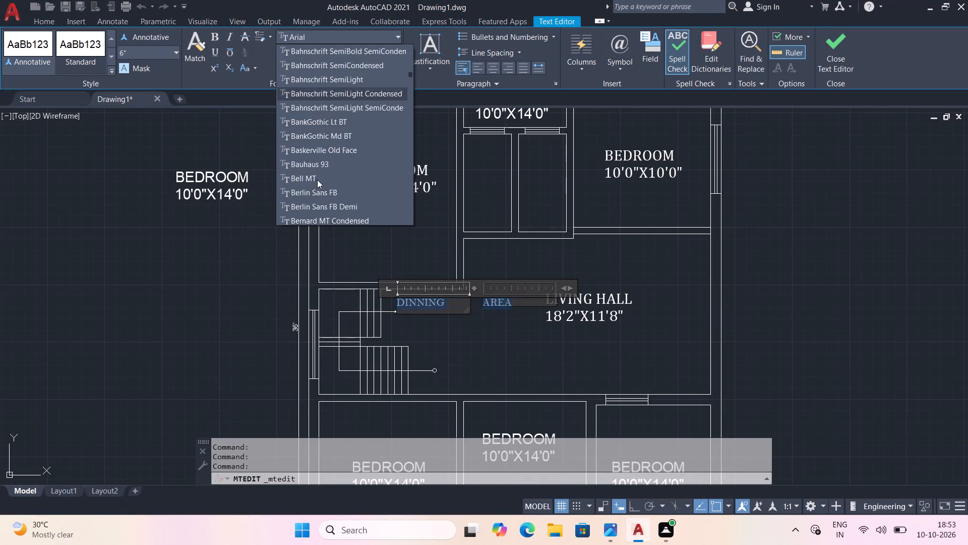
scroll(317, 180, down, 7)
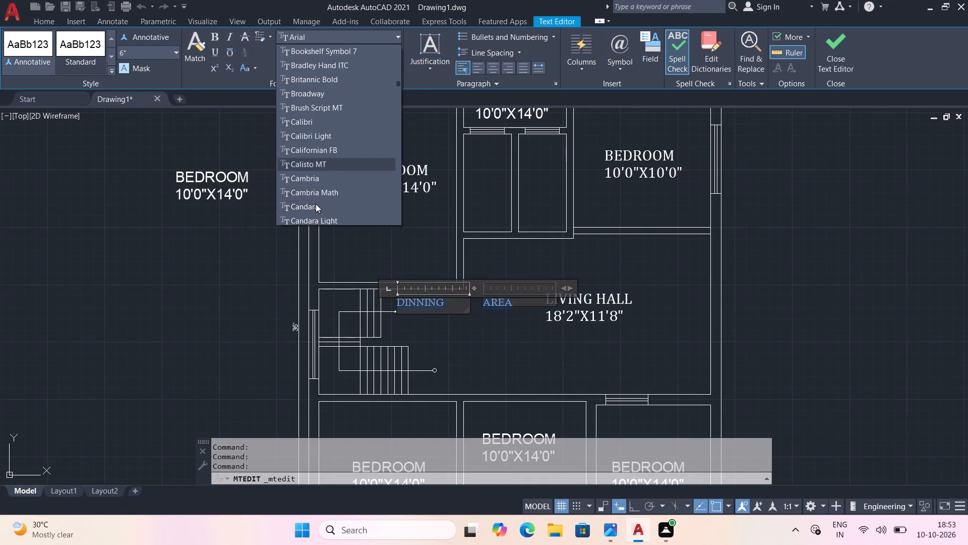
click(319, 180)
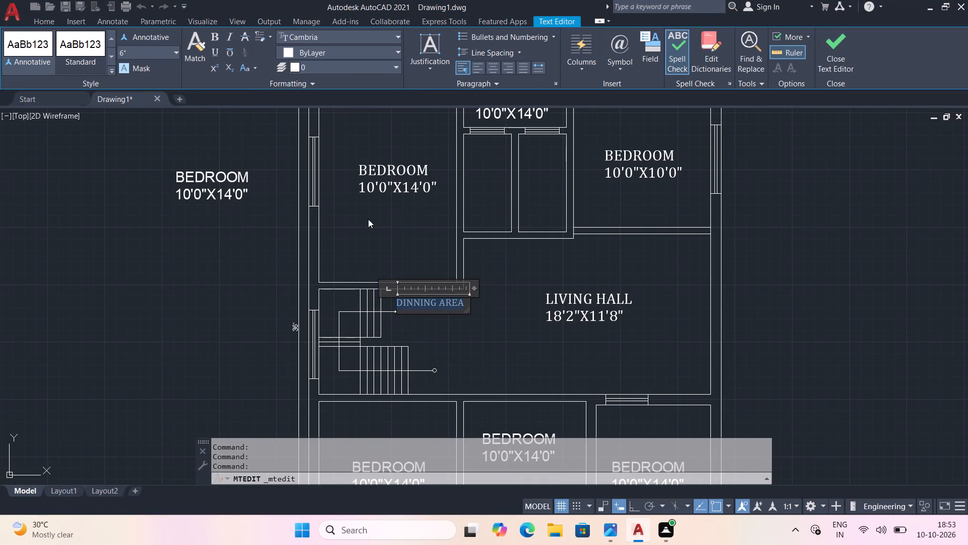
click(506, 323)
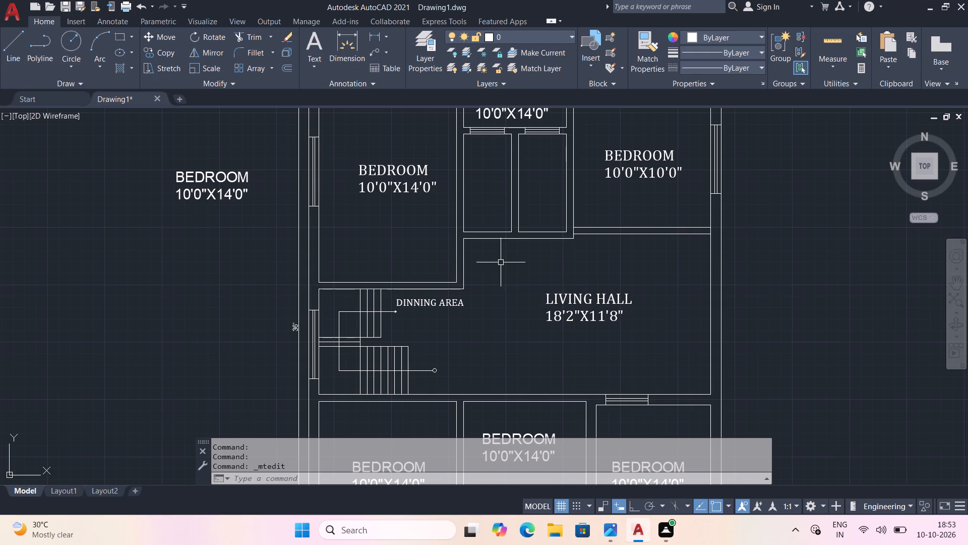
Replace the room name with KITCHEN in the label of the small middle room below the living hall.
middle_drag(501, 261, 501, 268)
middle_drag(504, 375, 479, 192)
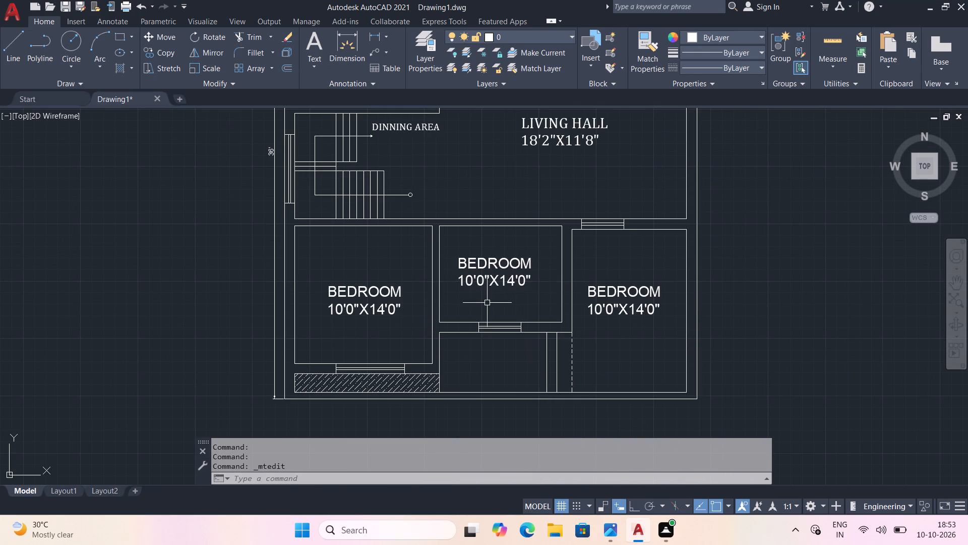
double_click(486, 282)
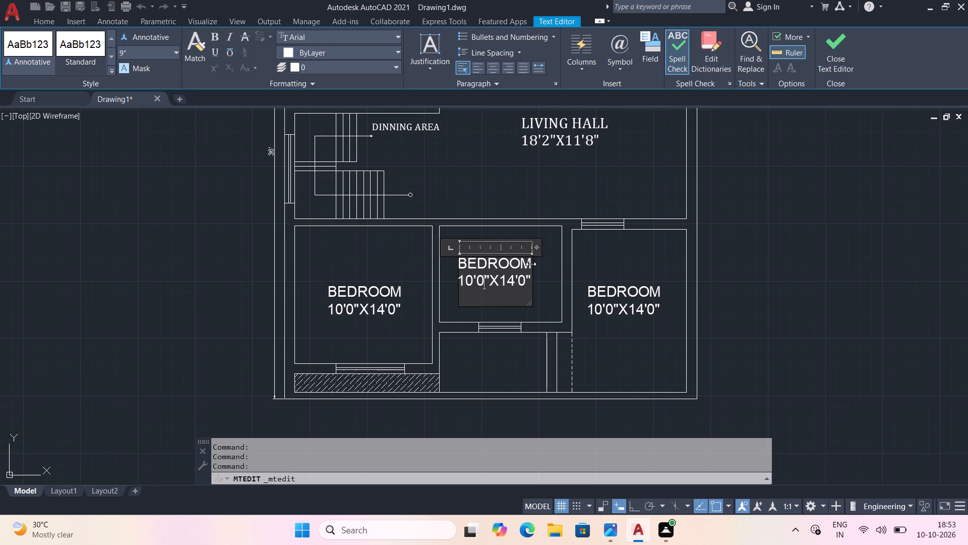
click(530, 260)
click(530, 265)
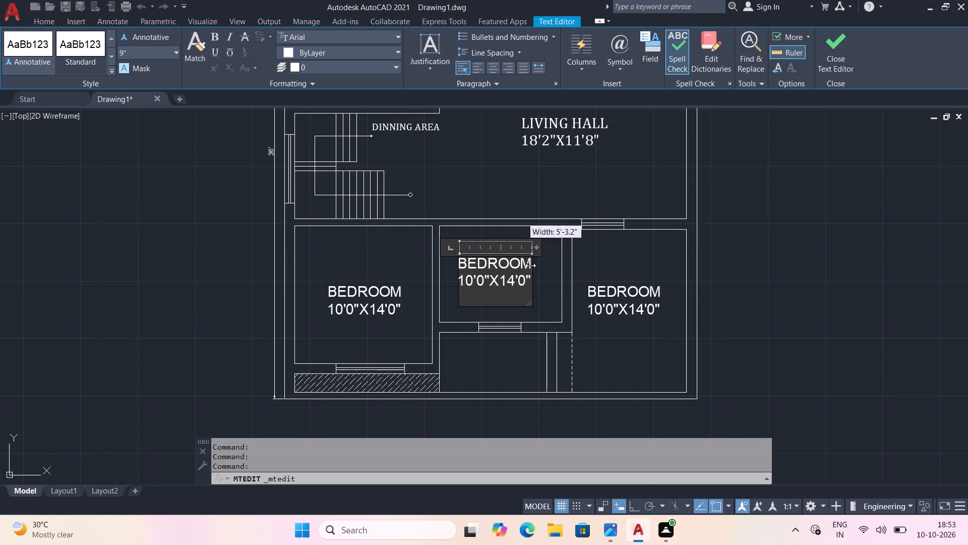
click(458, 259)
drag(458, 259, 498, 264)
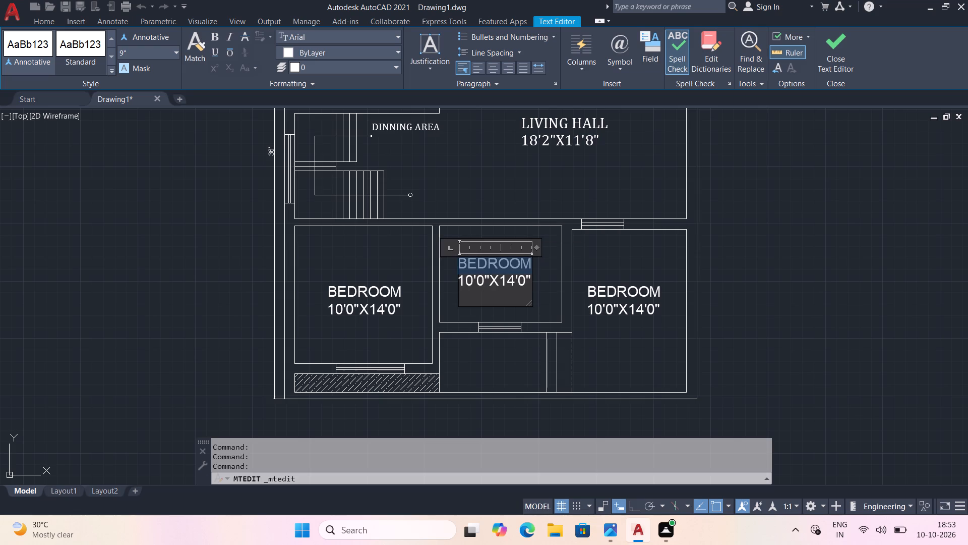
drag(498, 264, 512, 265)
key(BackSpace)
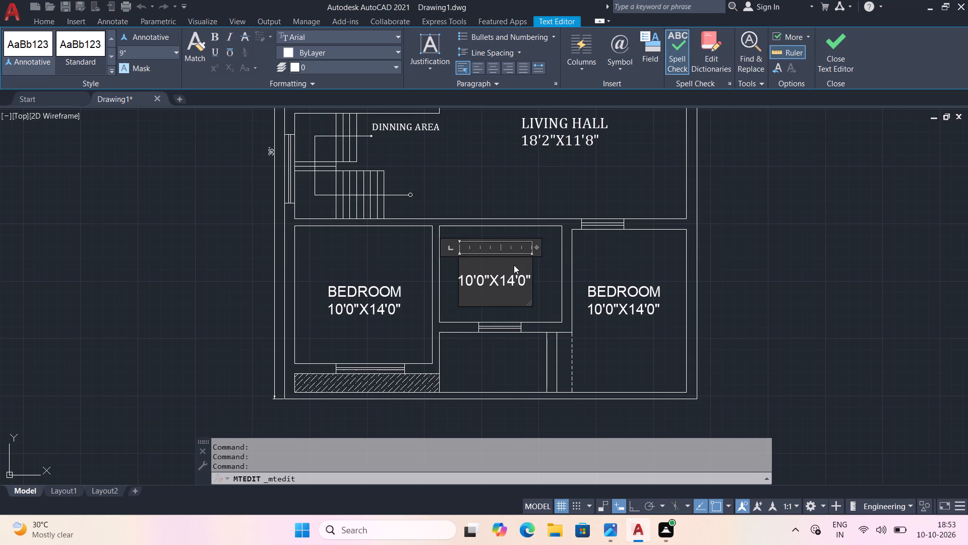
text(KITCHEN)
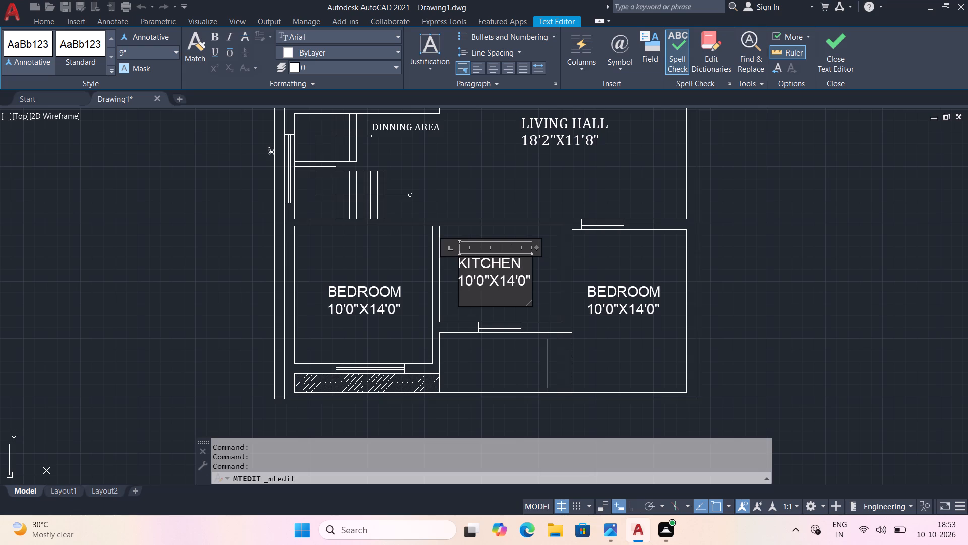
Change the size line of the KITCHEN label to 8'11"X7'0".
click(513, 288)
key(BackSpace)
key(BackSpace)
key(7)
key(Left)
key(Left)
key(Left)
key(Left)
key(Left)
key(End)
key(Right)
key(Left)
key(Left)
key(Left)
key(Left)
key(Left)
key(Left)
key(BackSpace)
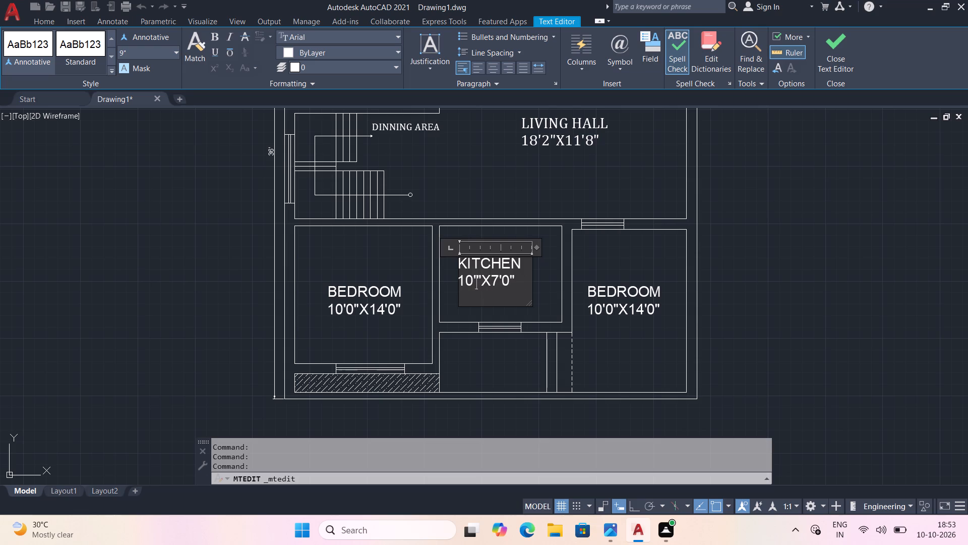
text(11)
key(Left)
key(Left)
key(Left)
key(BackSpace)
key(BackSpace)
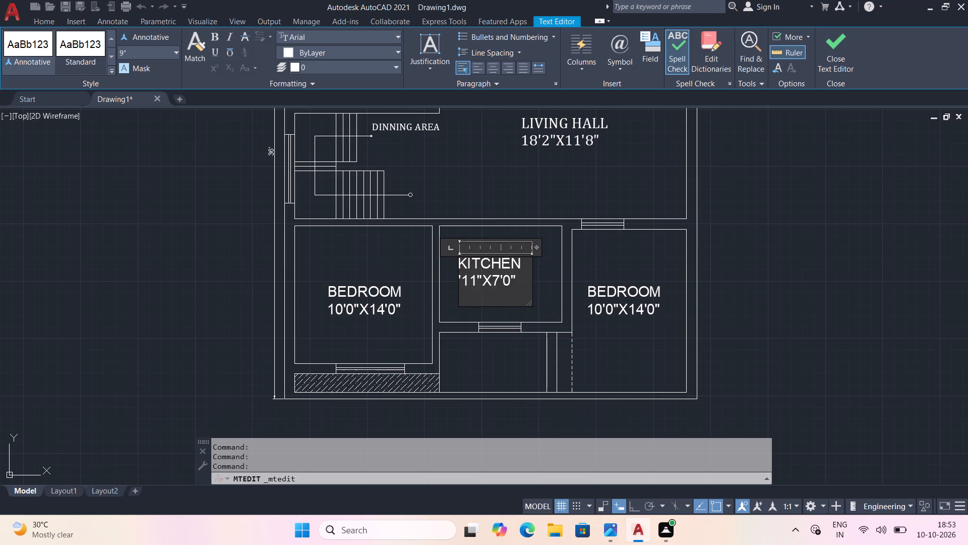
key(8)
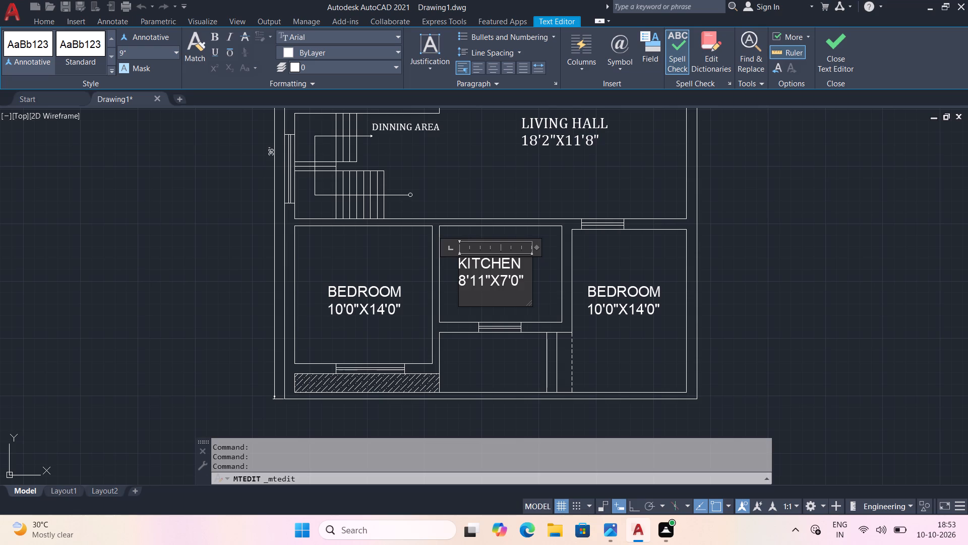
Set the font of the whole KITCHEN label to Cambria and finish editing it.
key(ctrl+a)
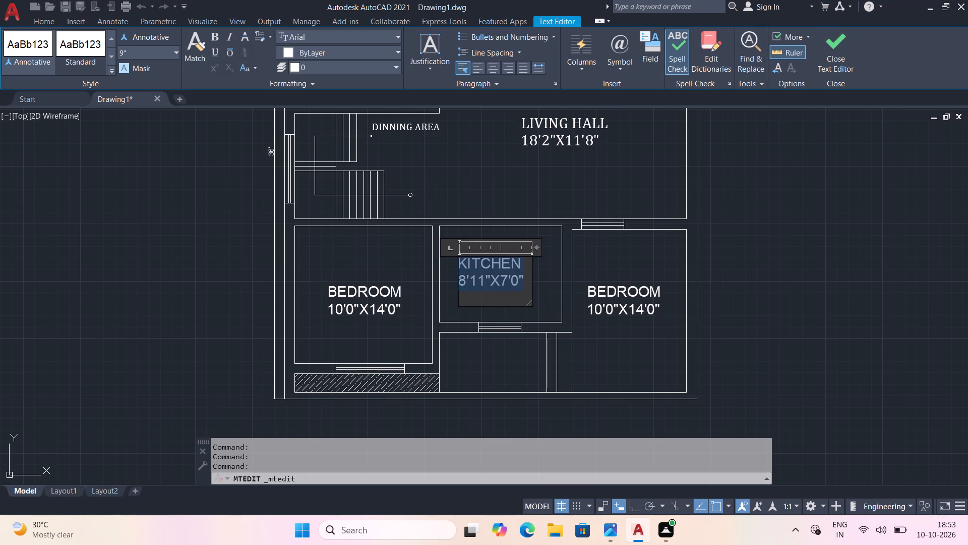
click(397, 35)
scroll(359, 160, down, 15)
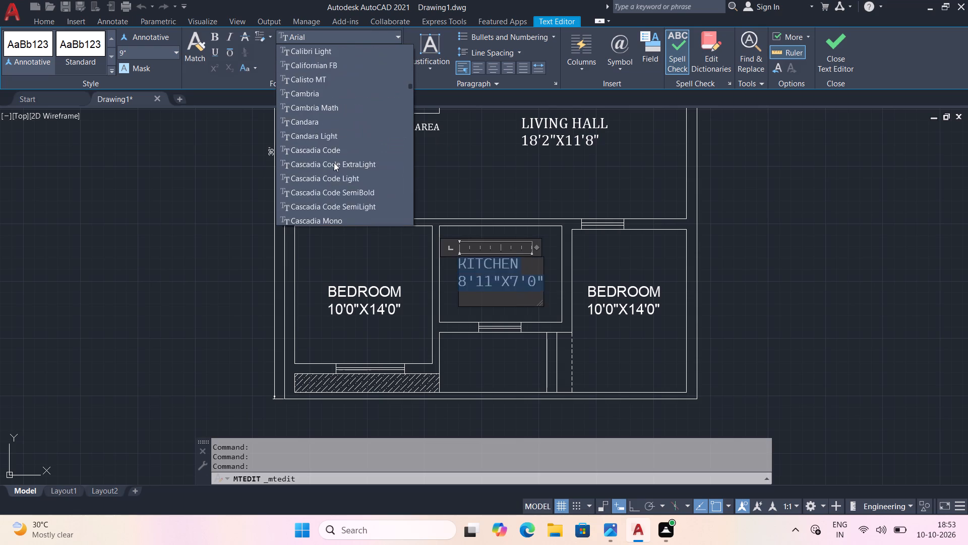
scroll(334, 162, up, 4)
scroll(305, 175, down, 1)
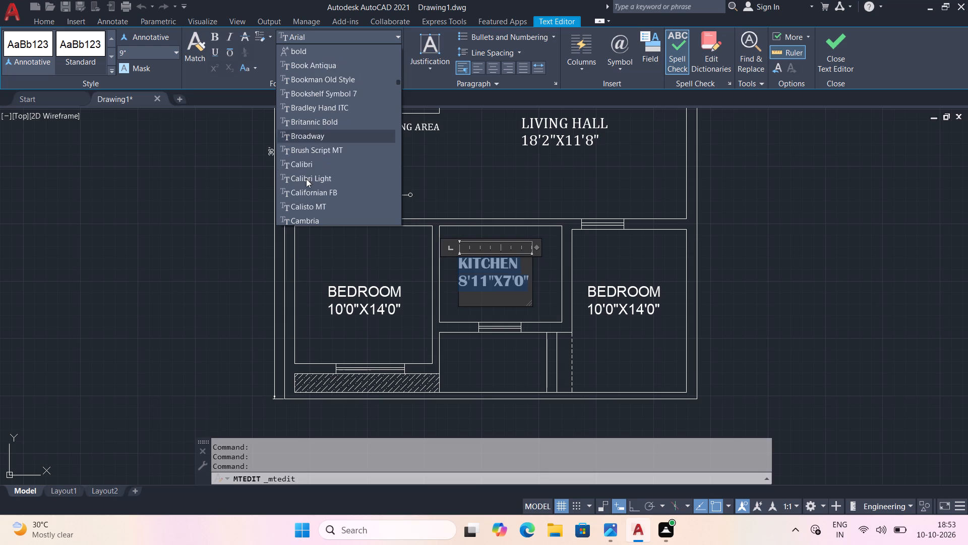
scroll(312, 195, down, 1)
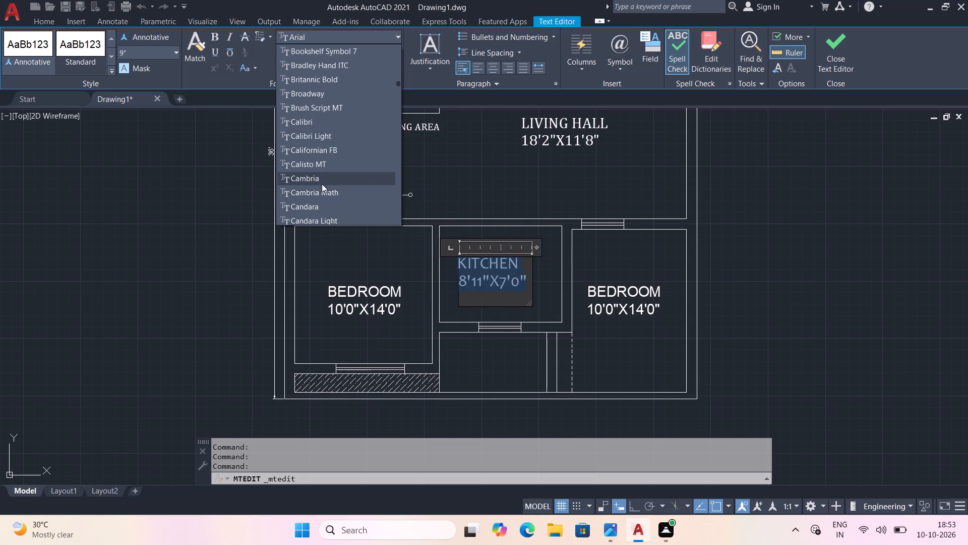
click(322, 181)
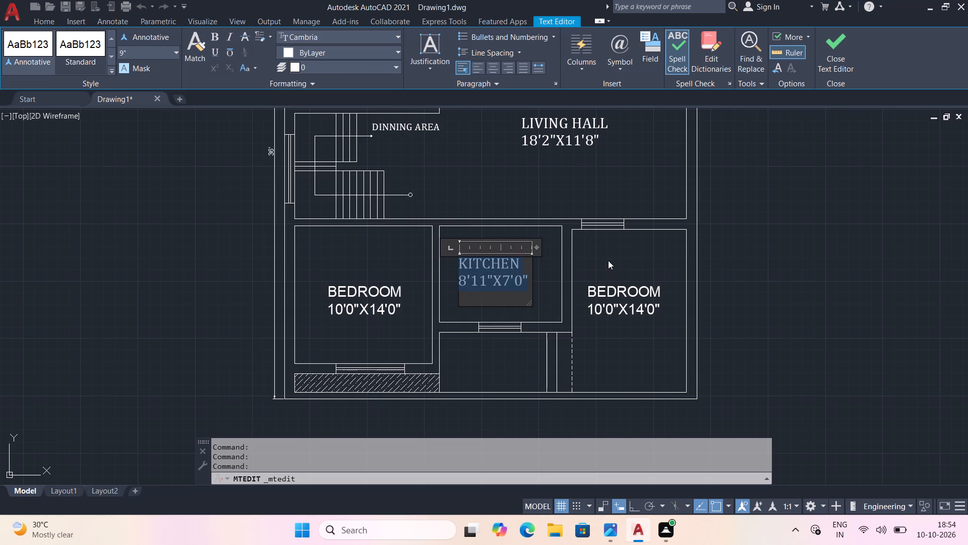
click(608, 260)
Replace the room name with PARKING in the label of the room just east of the kitchen.
double_click(641, 290)
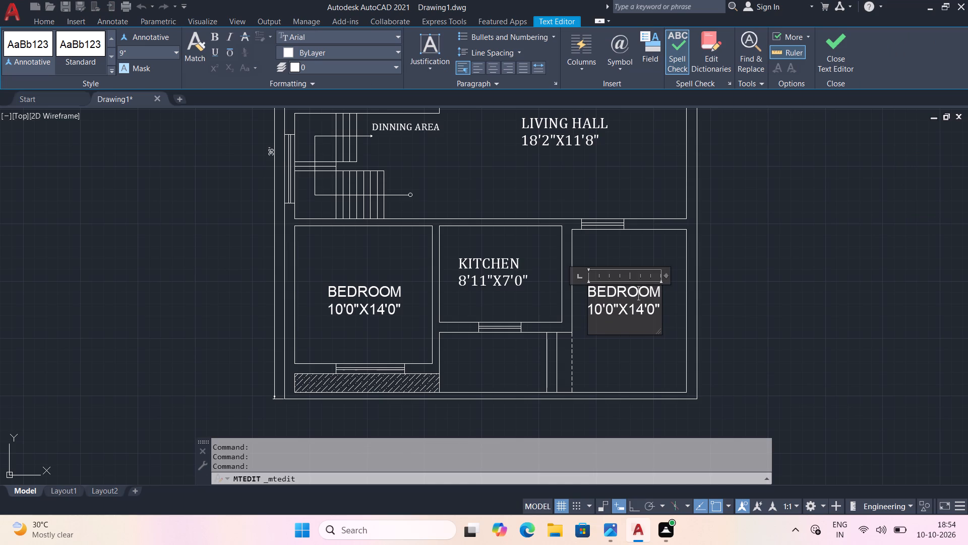
drag(657, 293, 579, 294)
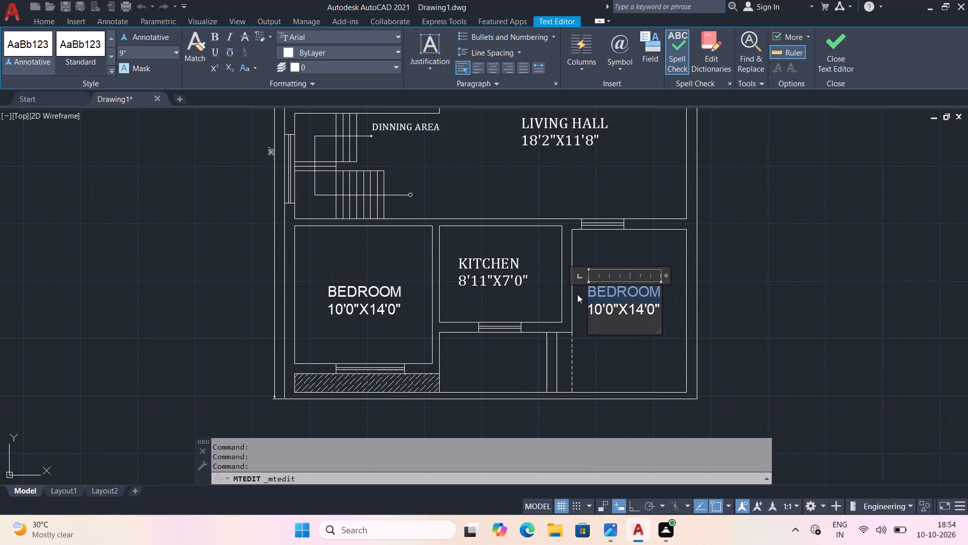
key(BackSpace)
text(PARKING)
Change the size line of the PARKING label to 8'6"X12'2".
key(Down)
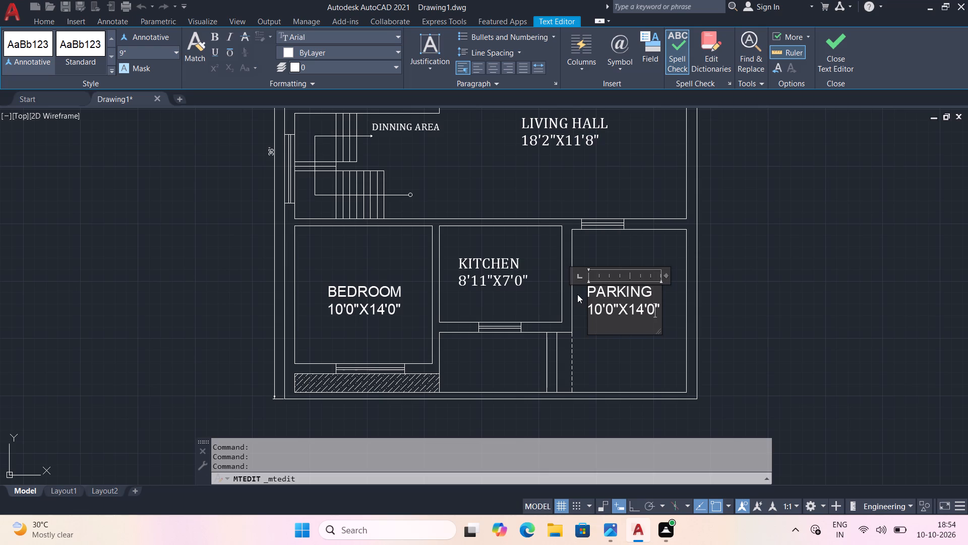
key(Down)
key(BackSpace)
key(2)
key(Left)
key(Left)
key(BackSpace)
key(2)
key(Left)
key(Left)
key(Left)
key(Left)
key(BackSpace)
key(6)
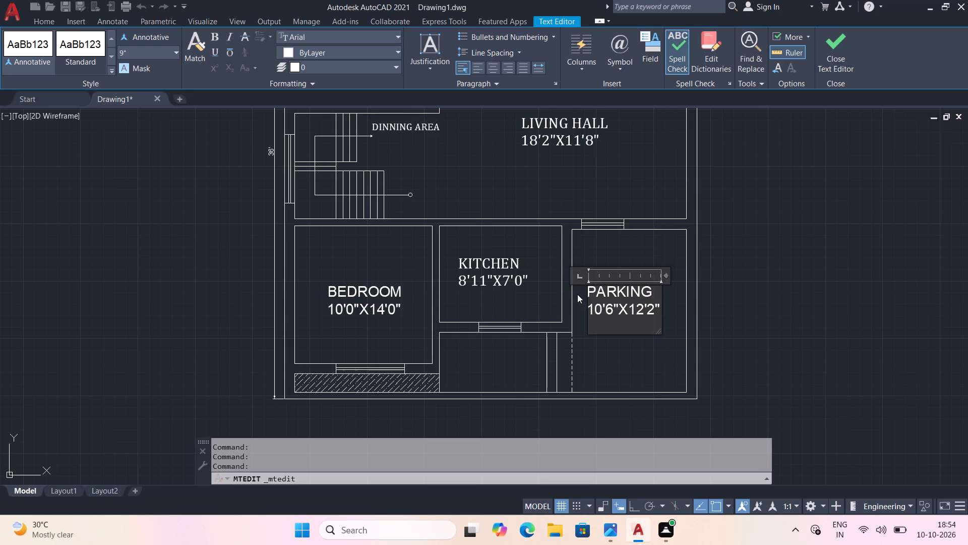
key(Left)
key(Left)
key(Left)
key(Right)
key(BackSpace)
key(BackSpace)
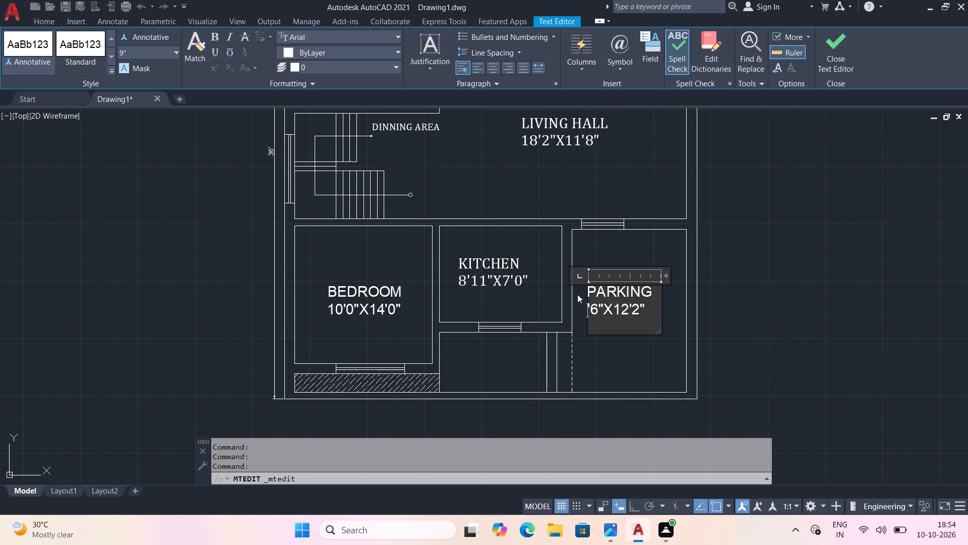
key(8)
Set the font of the whole PARKING label to Cambria and finish editing it.
key(ctrl+a)
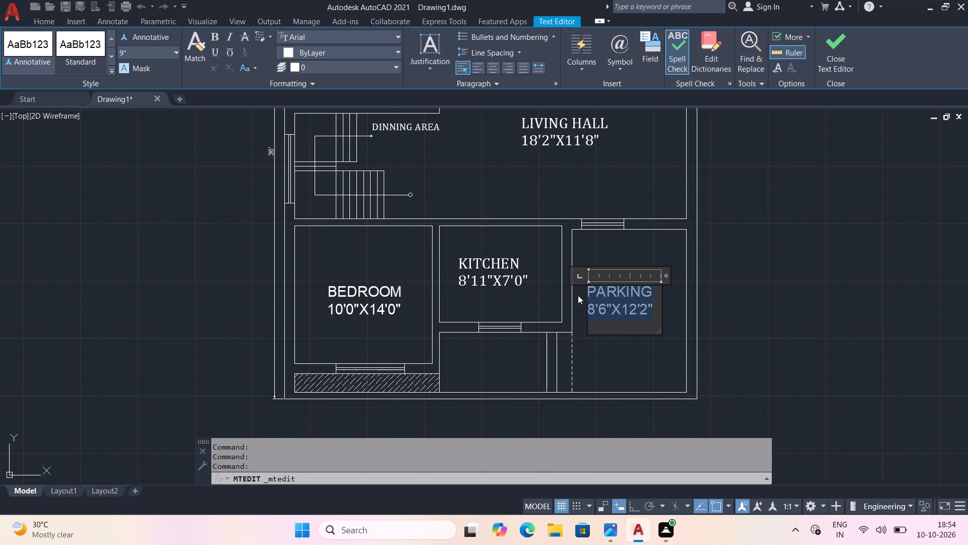
click(376, 36)
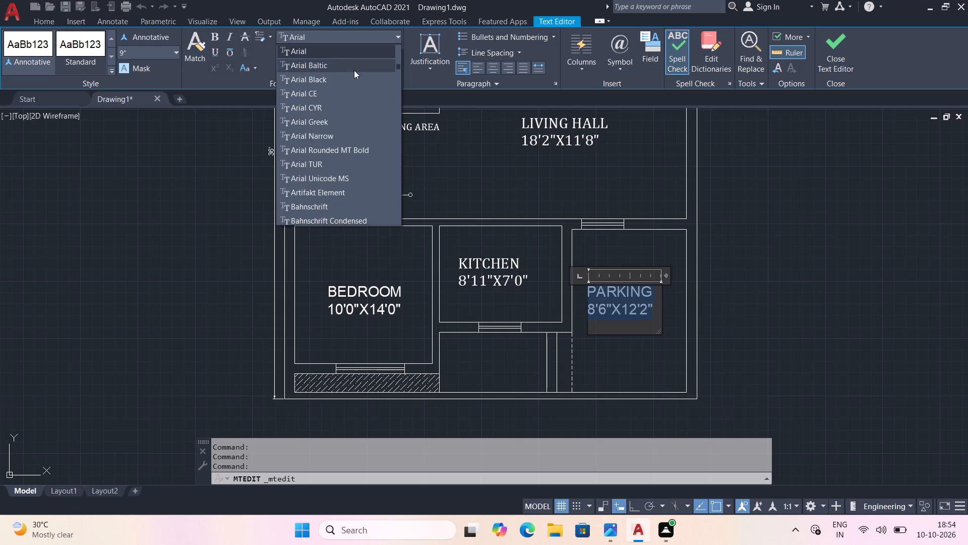
scroll(285, 93, down, 4)
scroll(320, 180, down, 2)
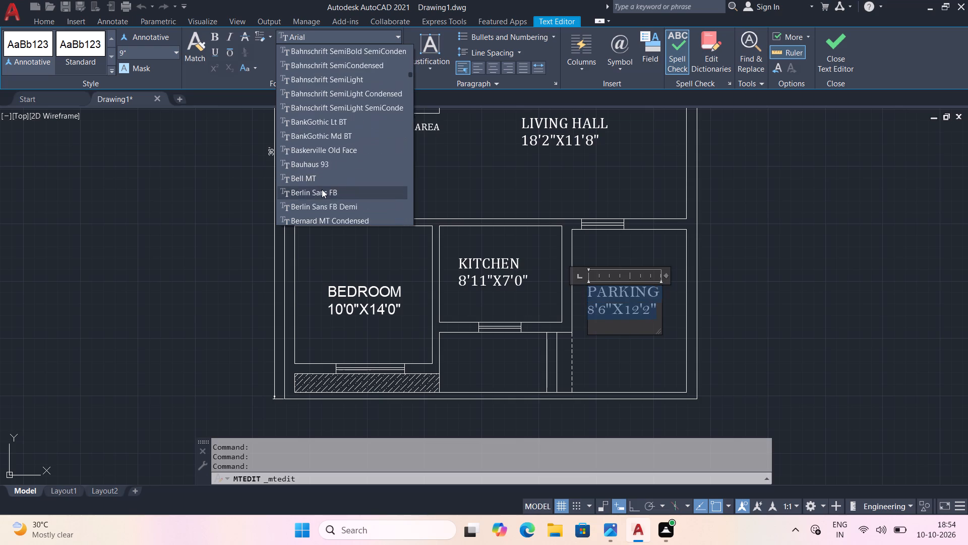
scroll(322, 189, down, 6)
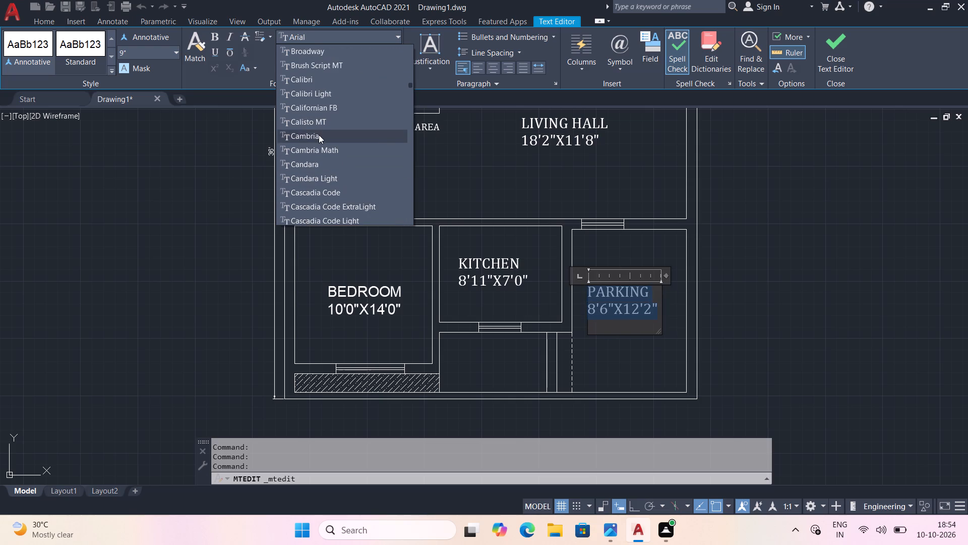
click(319, 135)
click(637, 352)
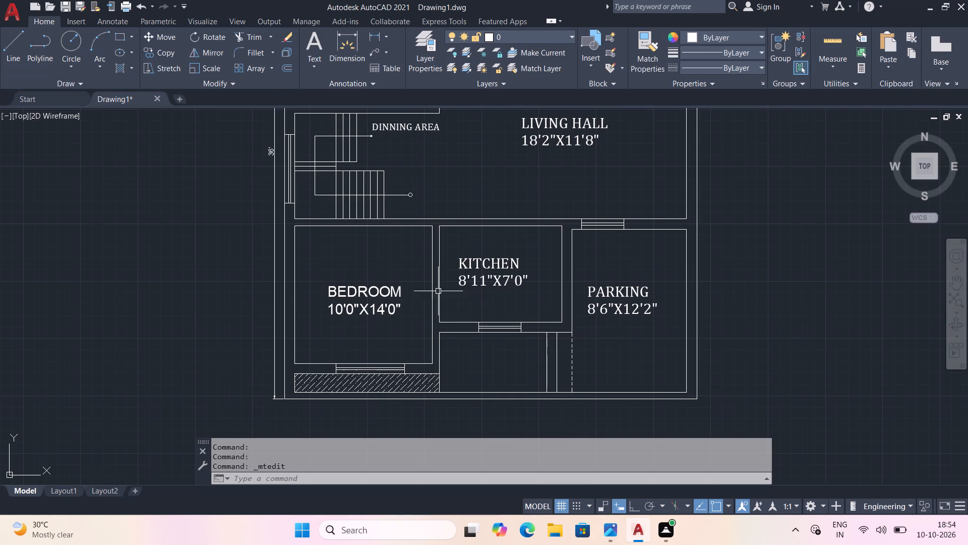
Change the size line of the BEDROOM label west of the kitchen to 10'0"X10'0".
double_click(380, 291)
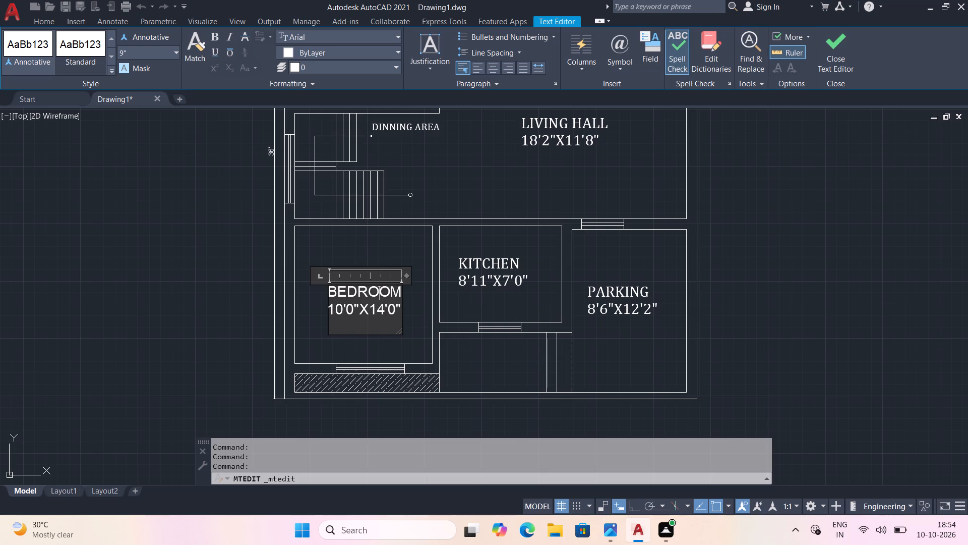
click(383, 314)
key(BackSpace)
key(0)
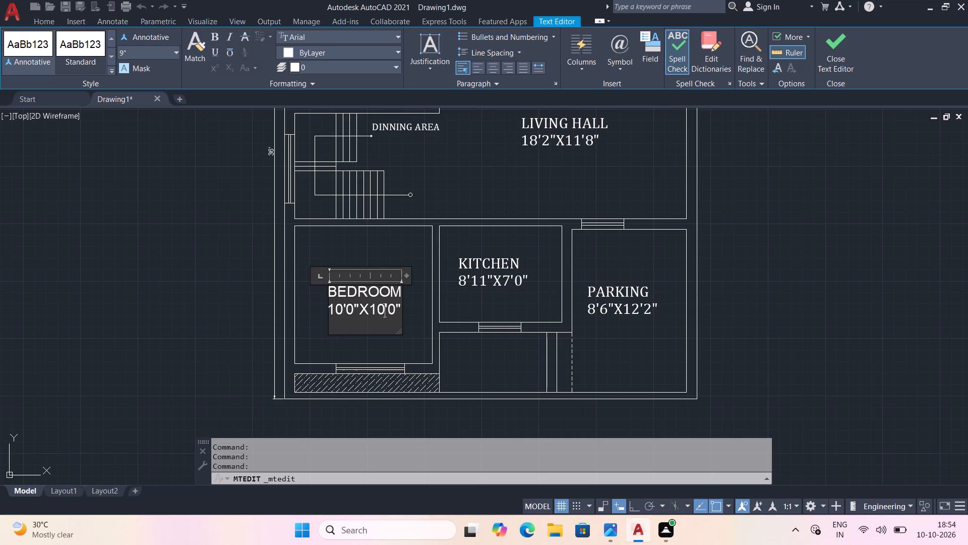
Set the font of this whole BEDROOM label to Cambria and finish editing it.
key(ctrl+a)
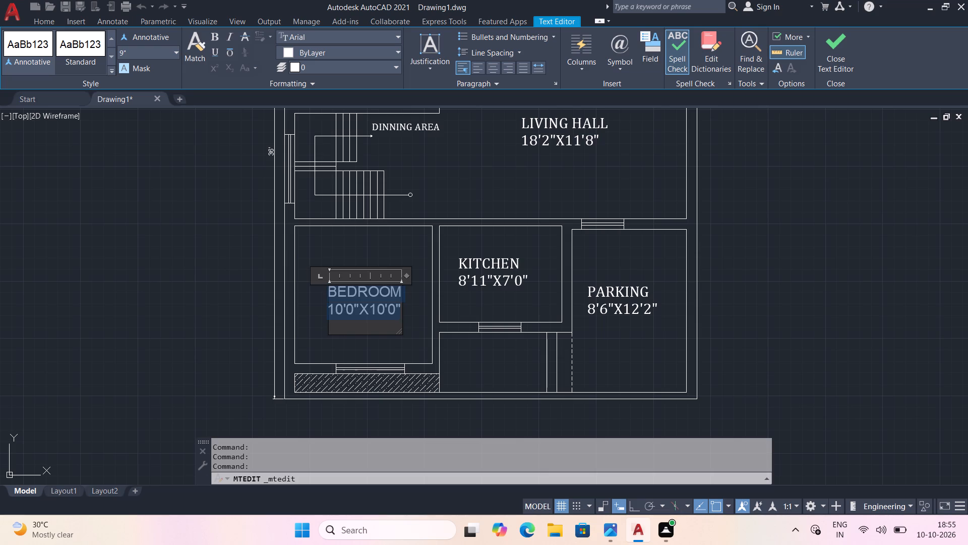
click(370, 30)
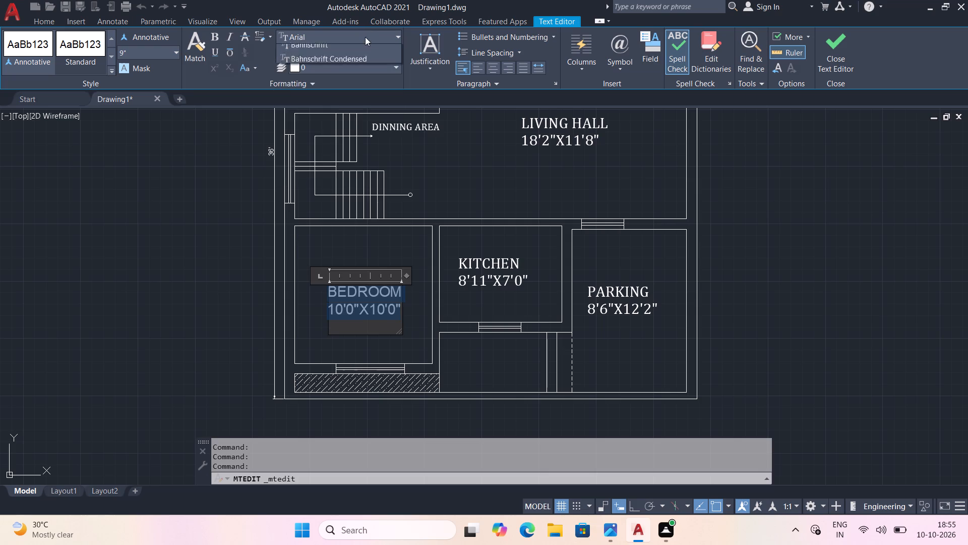
scroll(307, 133, down, 9)
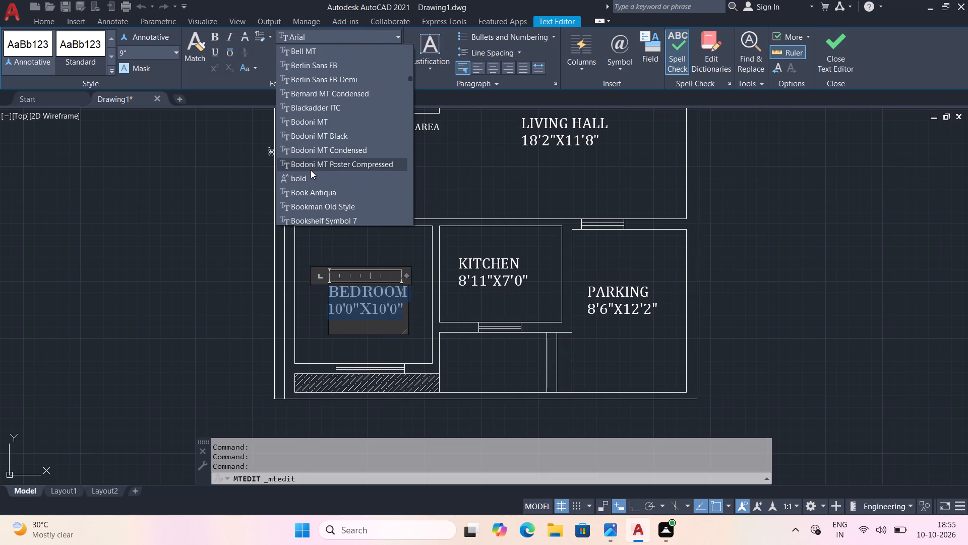
scroll(311, 170, down, 1)
scroll(311, 170, up, 1)
scroll(313, 171, down, 4)
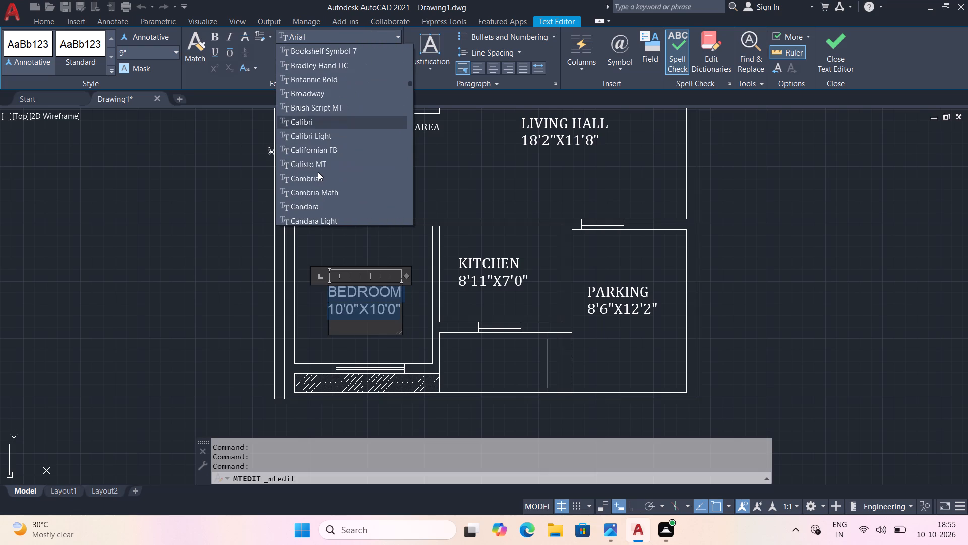
scroll(318, 173, down, 1)
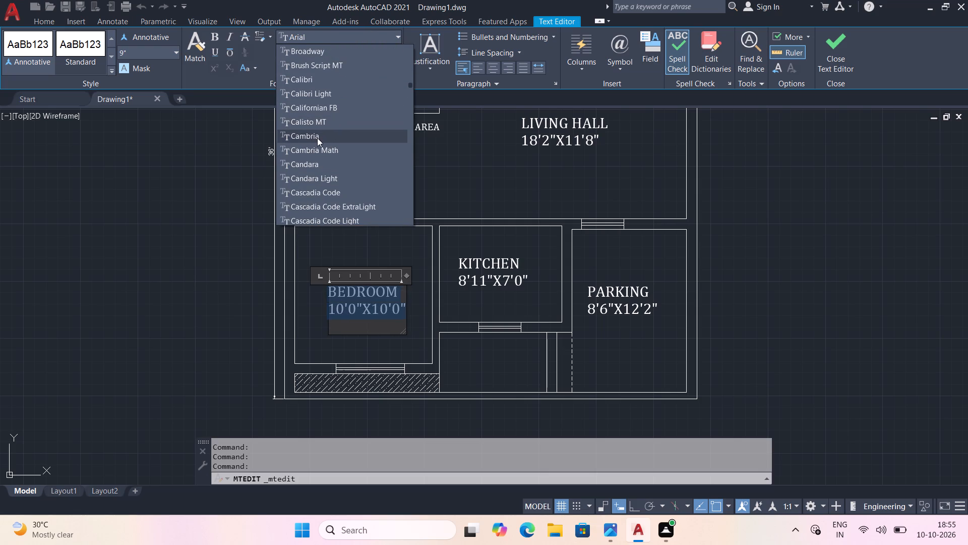
click(317, 138)
click(372, 255)
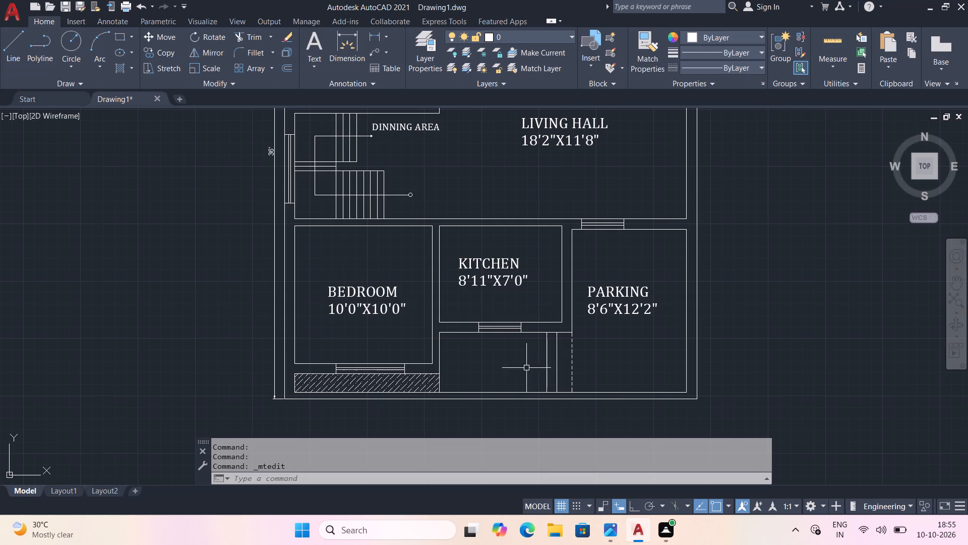
Copy the KITCHEN label into the small space directly below the kitchen.
middle_drag(392, 306, 377, 345)
middle_click(591, 323)
click(461, 305)
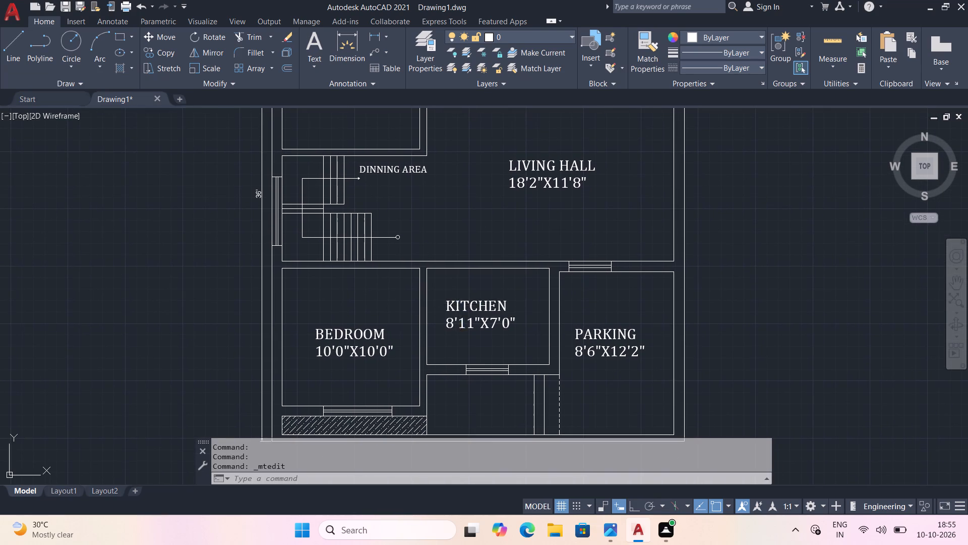
click(159, 55)
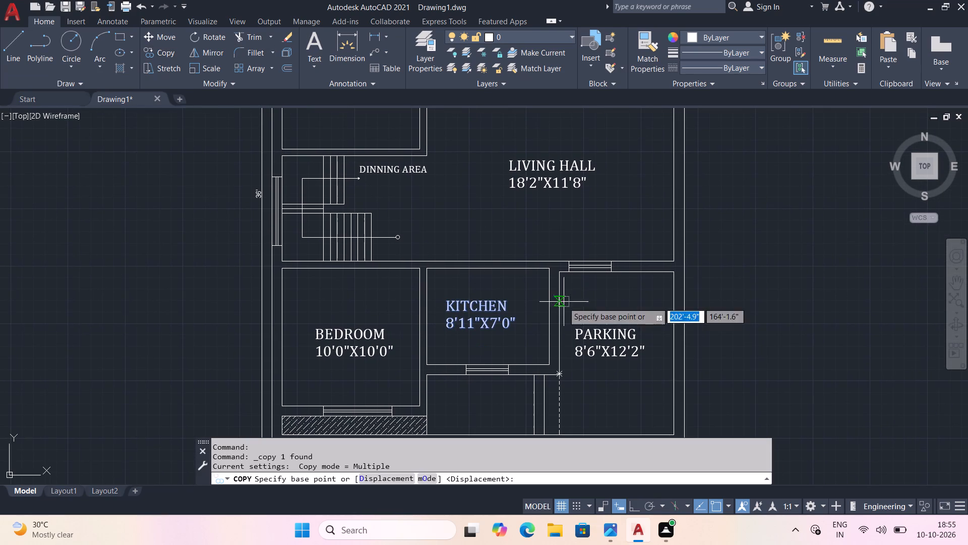
click(481, 312)
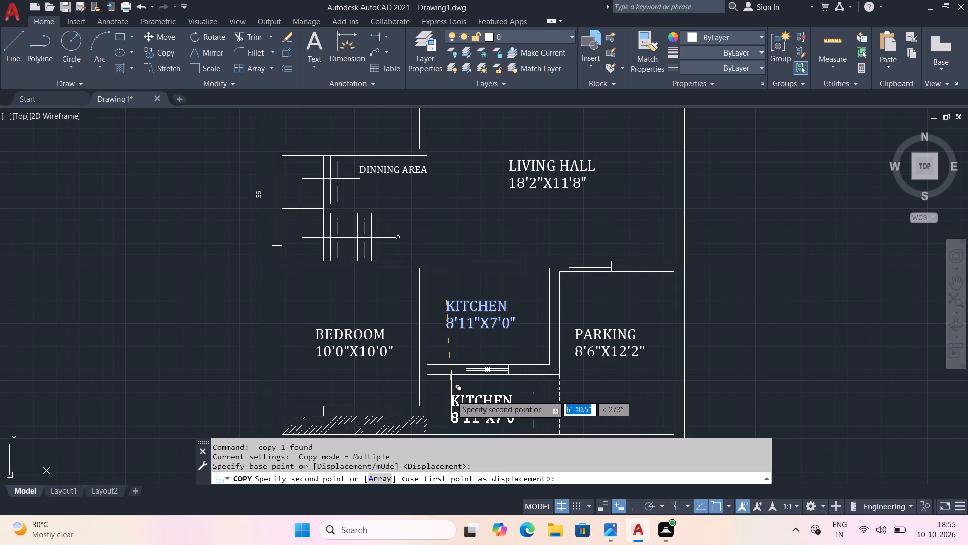
click(451, 395)
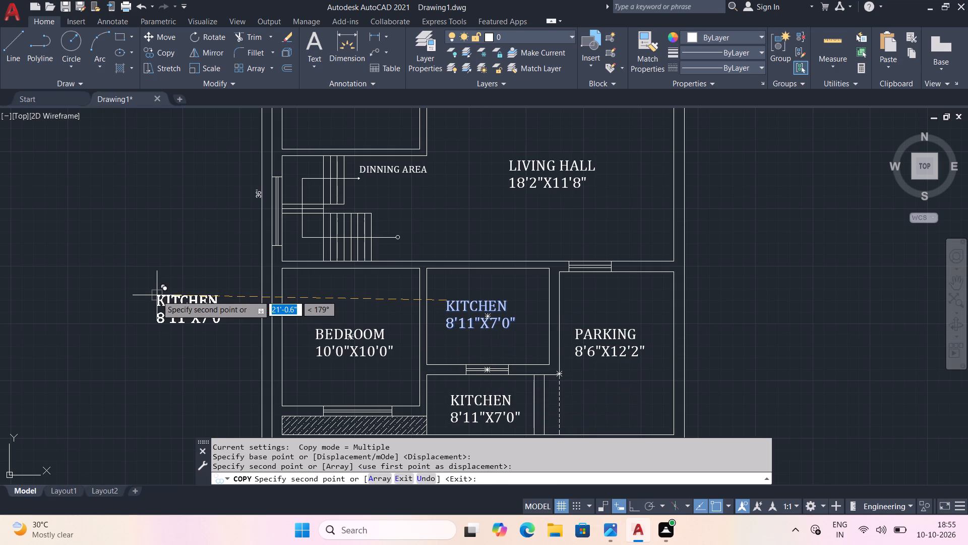
key(Escape)
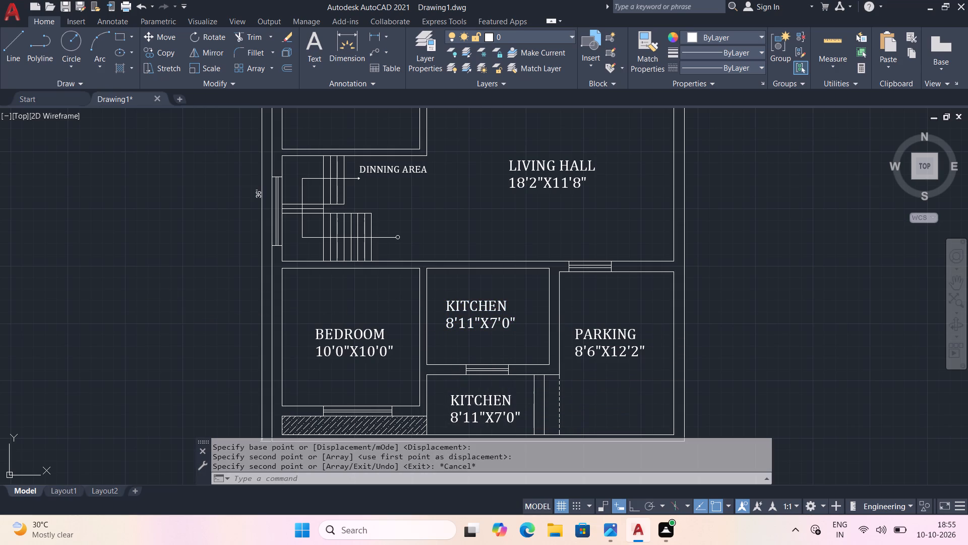
Replace the room name with PORCH in the copied label below the kitchen.
double_click(504, 405)
click(511, 402)
key(BackSpace)
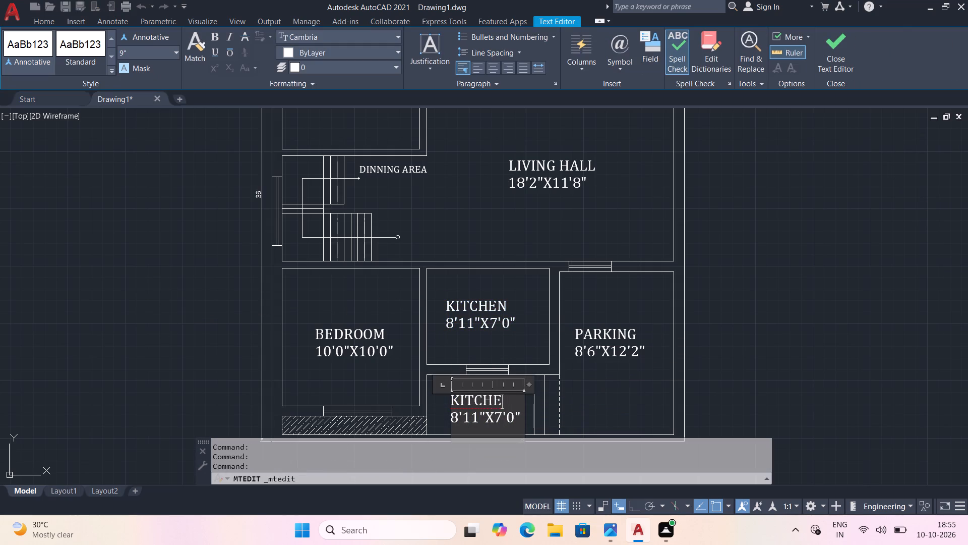
key(BackSpace)
key(BackSpace)
key(BackSpace)
key(BackSpace)
key(BackSpace)
key(BackSpace)
key(BackSpace)
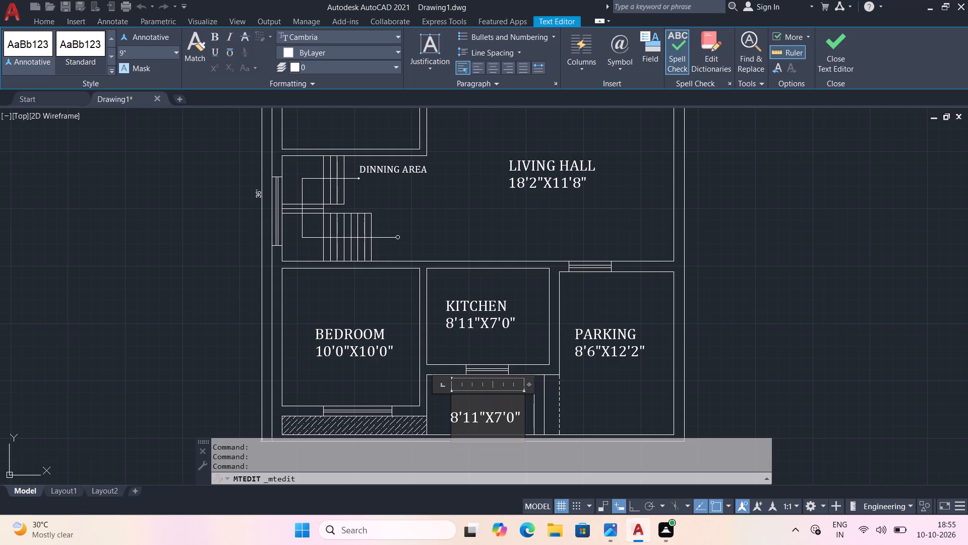
text(PORCH)
Change the size line of the PORCH label below the kitchen to 9'8"X4'10".
key(Left)
key(Left)
key(Left)
key(Down)
key(Left)
key(Left)
key(BackSpace)
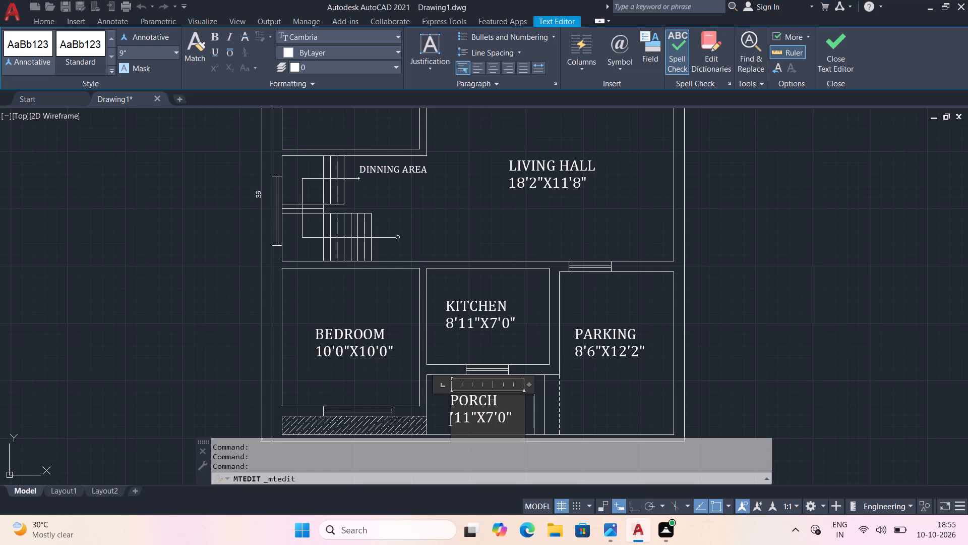
key(9)
key(Right)
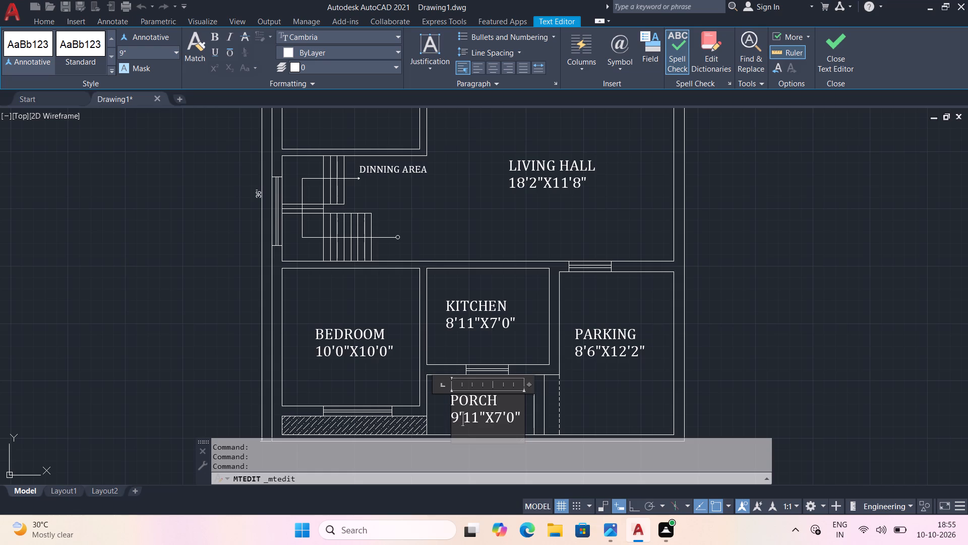
key(Right)
key(Right)
key(BackSpace)
key(BackSpace)
key(8)
key(Right)
key(Right)
key(Right)
key(BackSpace)
key(4)
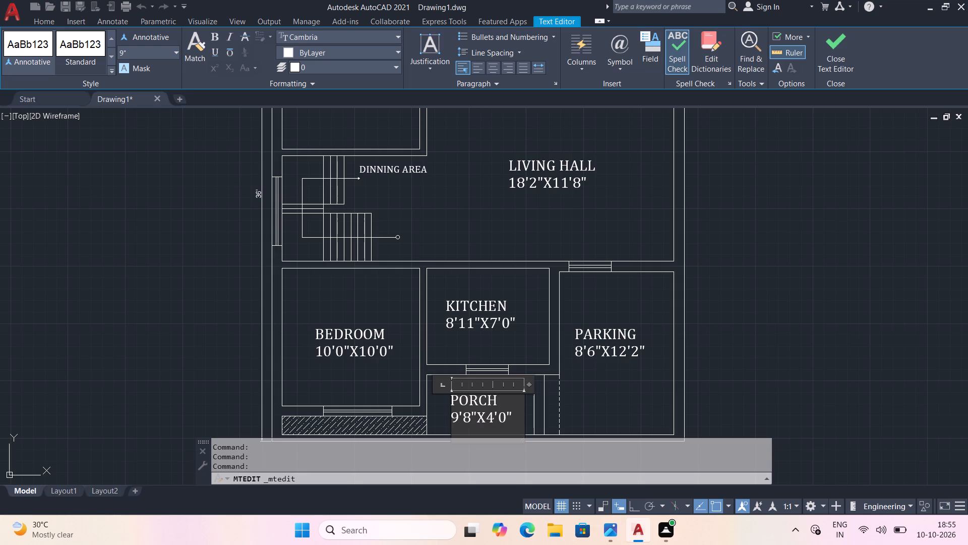
key(Right)
key(1)
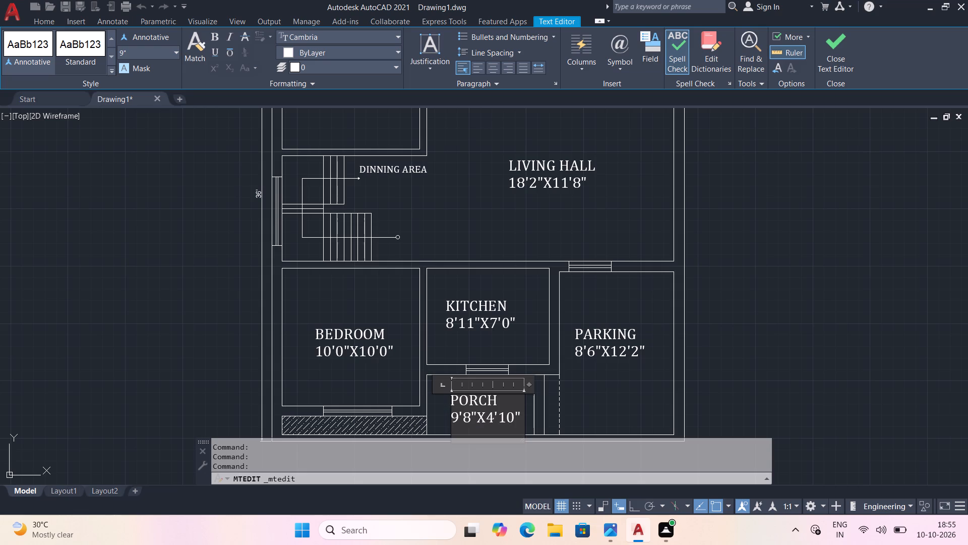
Centre the word PORCH above its size line with three leading spaces and finish editing the label.
click(453, 401)
key(space)
key(space)
key(space)
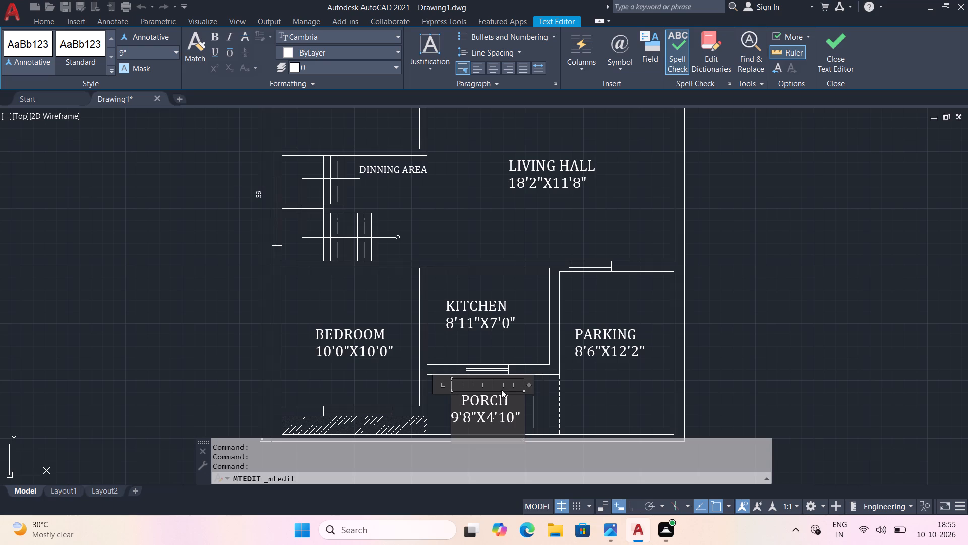
click(617, 413)
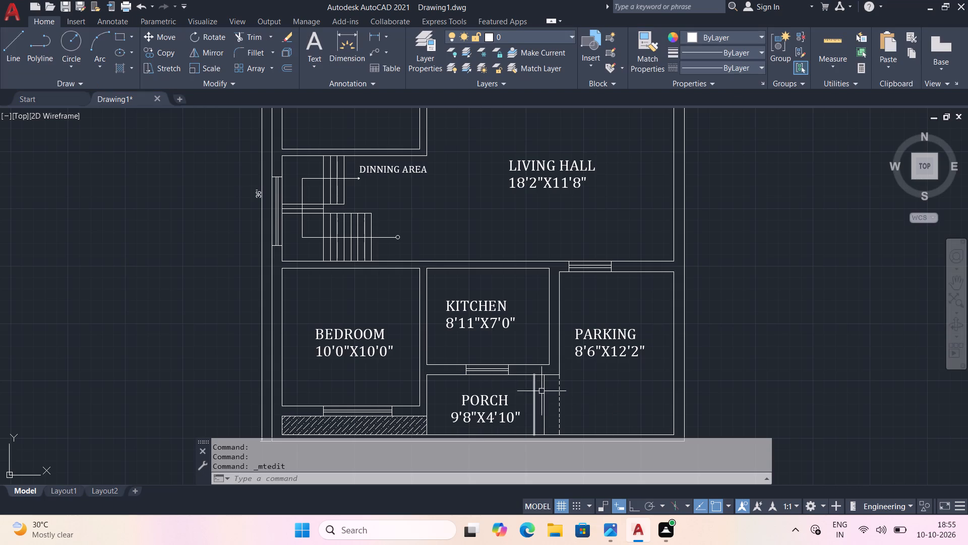
Shift the word PARKING one space inward to centre it above its size line, and finish editing.
double_click(594, 332)
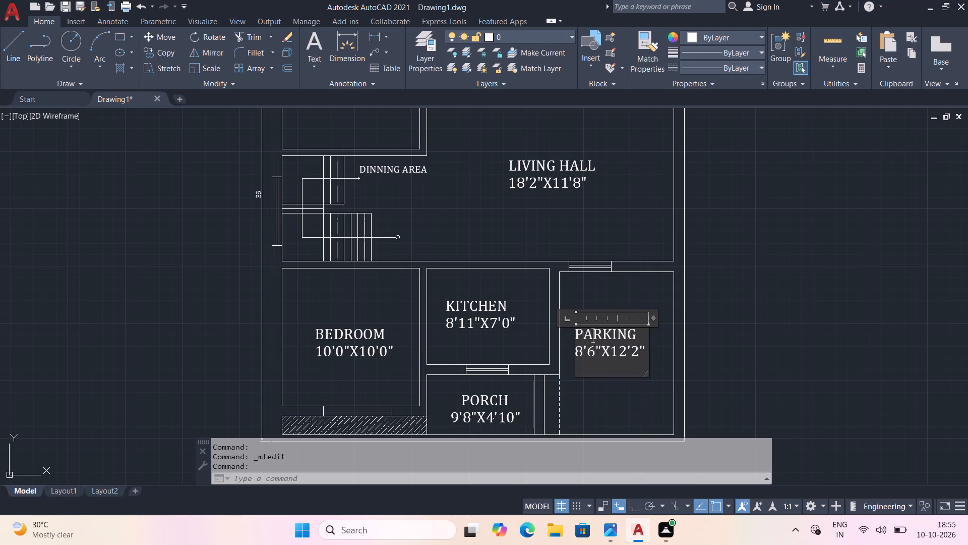
click(576, 335)
key(space)
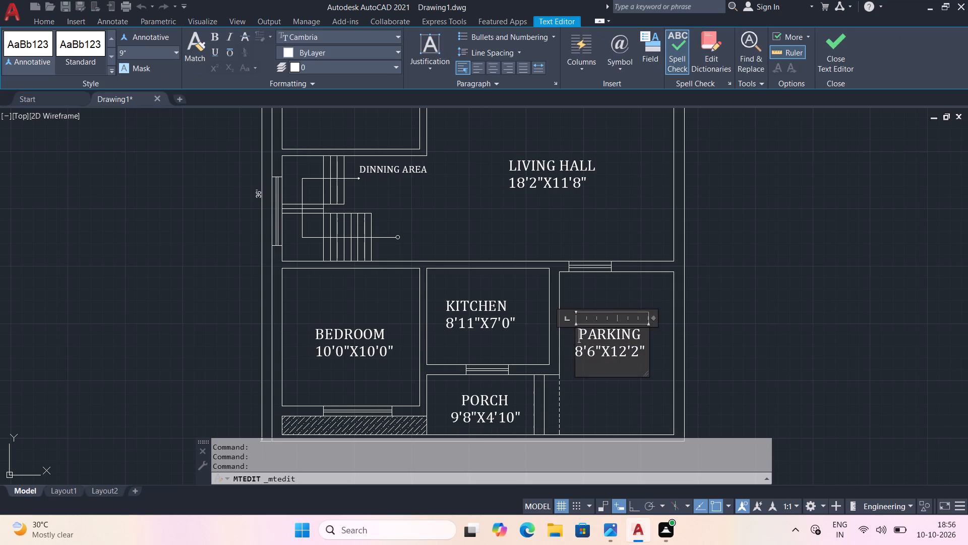
click(595, 392)
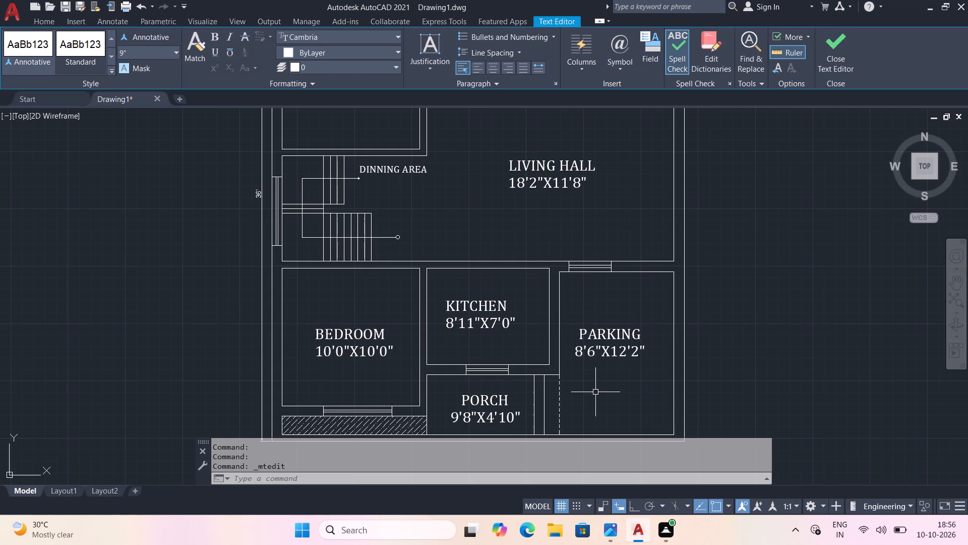
Shift the word KITCHEN one space inward to centre it above its size line, and finish editing.
double_click(463, 301)
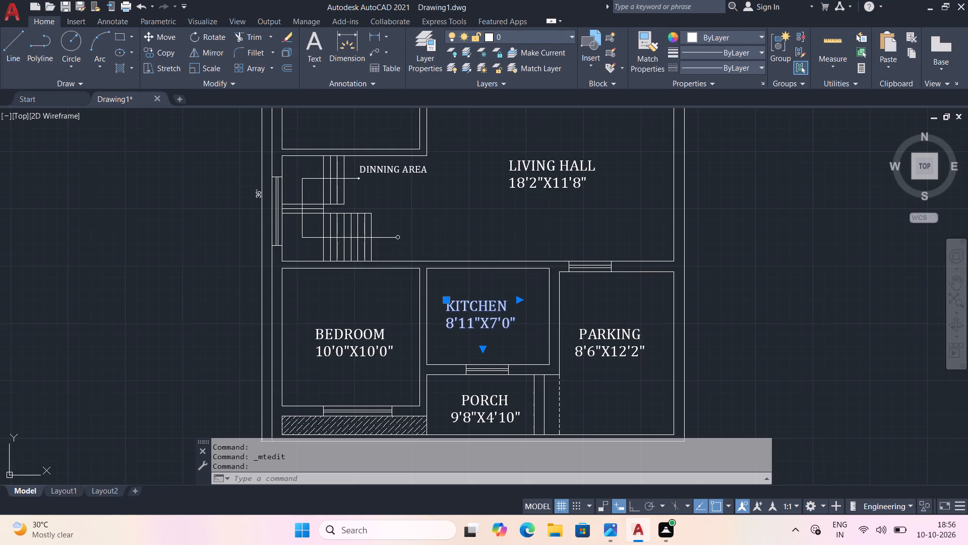
click(445, 307)
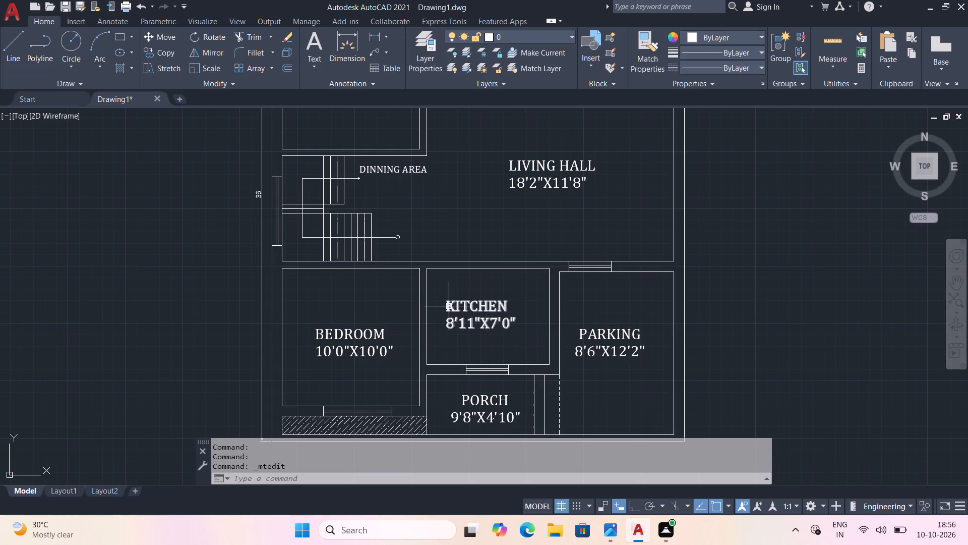
double_click(449, 306)
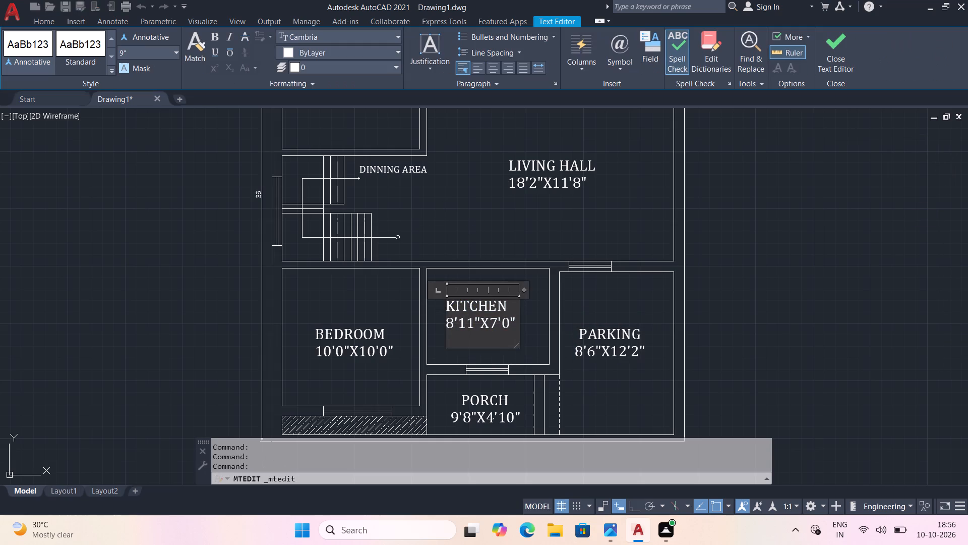
key(space)
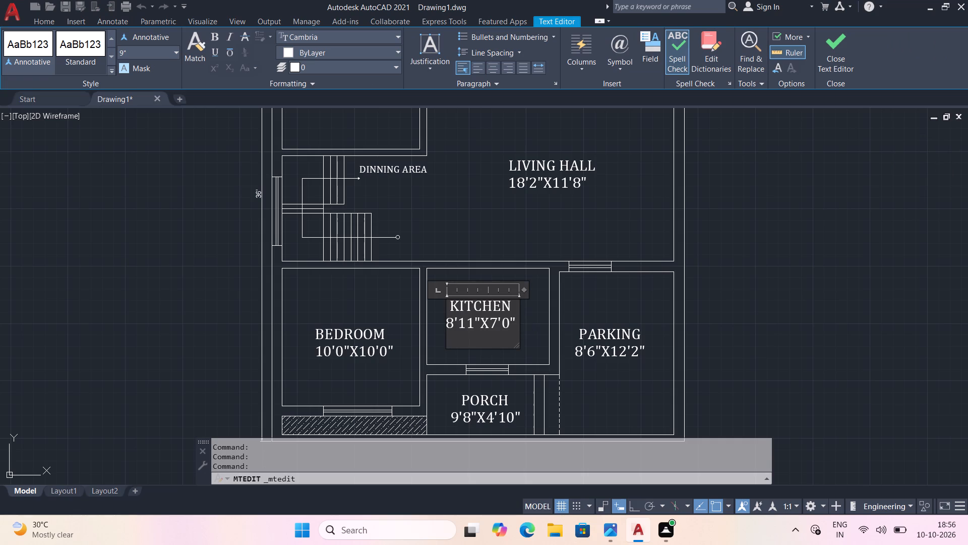
key(space)
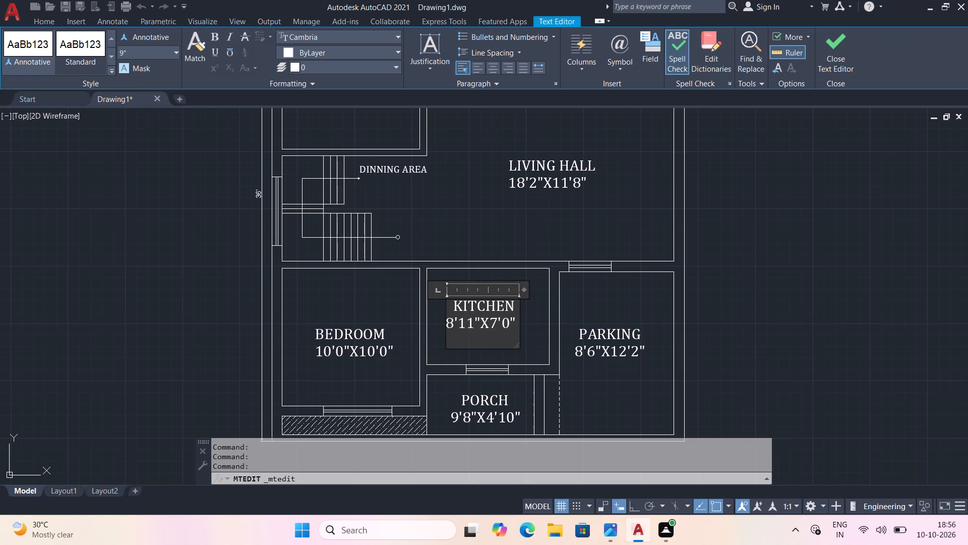
key(BackSpace)
click(538, 326)
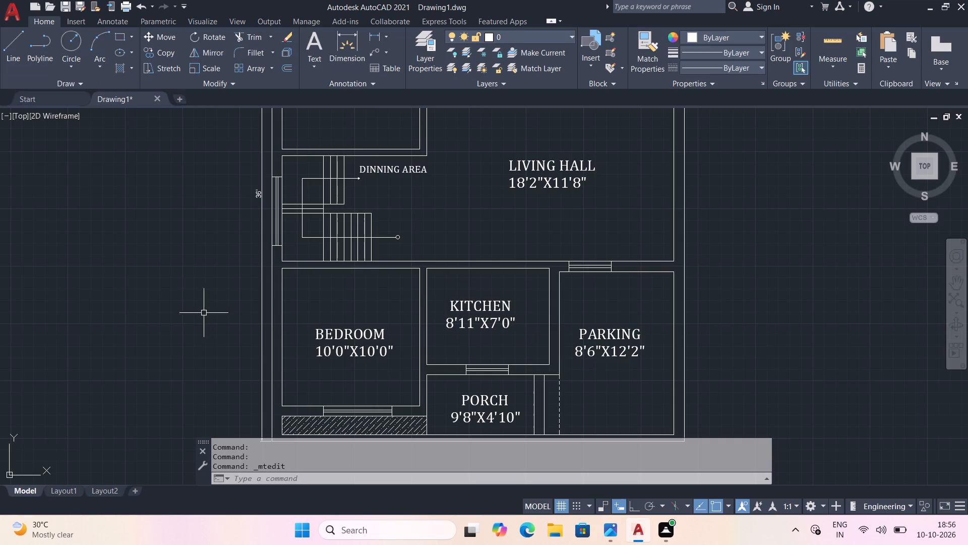
Add one leading space before BEDROOM in the label west of the kitchen and finish editing.
double_click(349, 335)
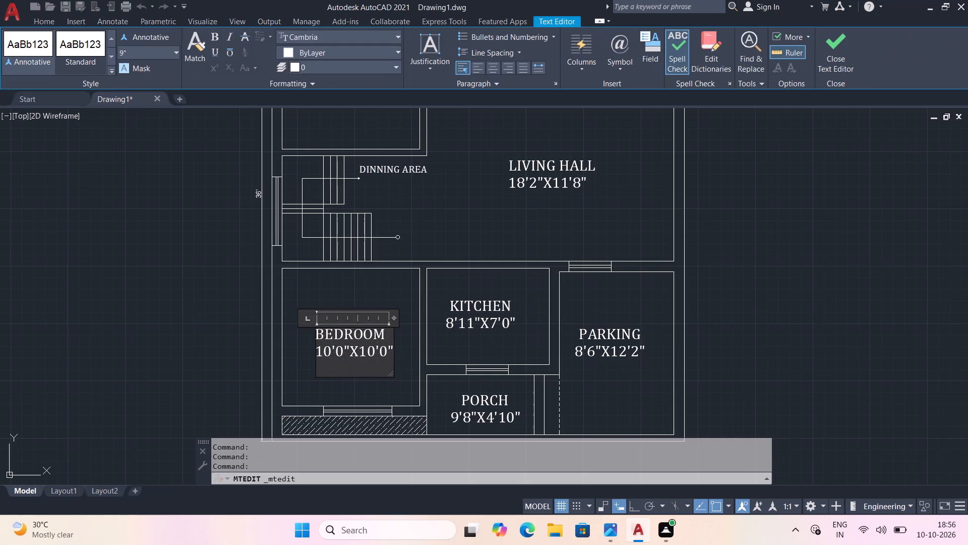
click(319, 333)
key(space)
click(305, 339)
Add one leading space before BEDROOM in the label of the northwest bedroom and finish editing.
middle_drag(510, 201, 478, 266)
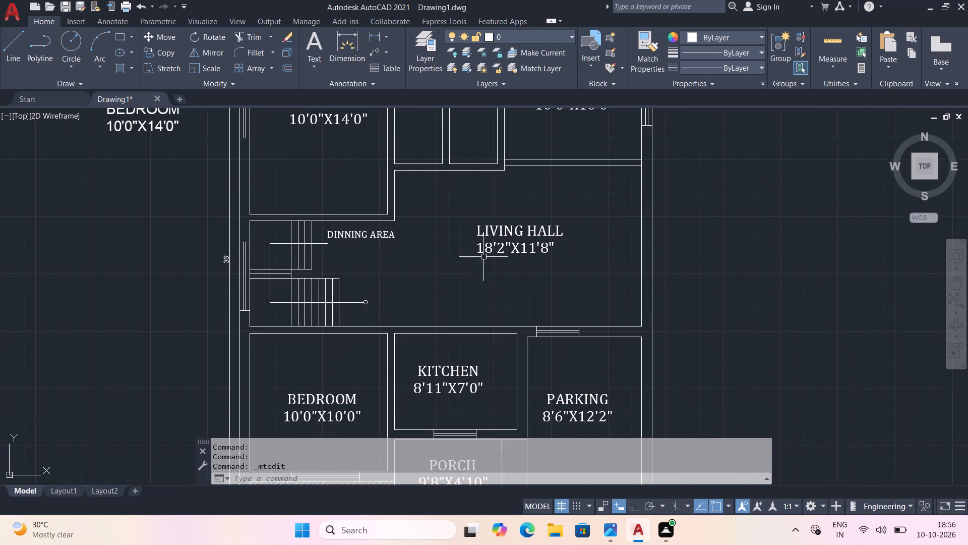
middle_drag(449, 229, 434, 288)
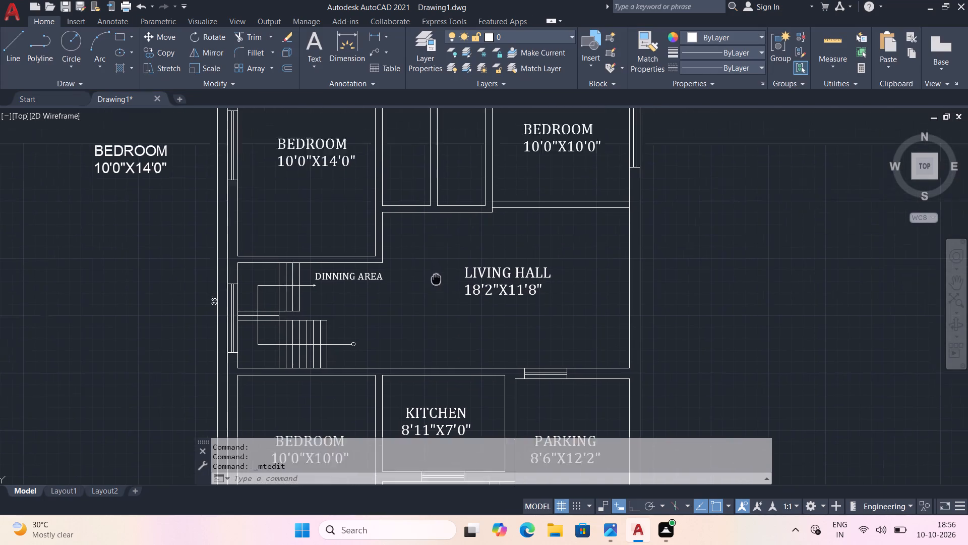
middle_drag(434, 288, 410, 356)
double_click(287, 226)
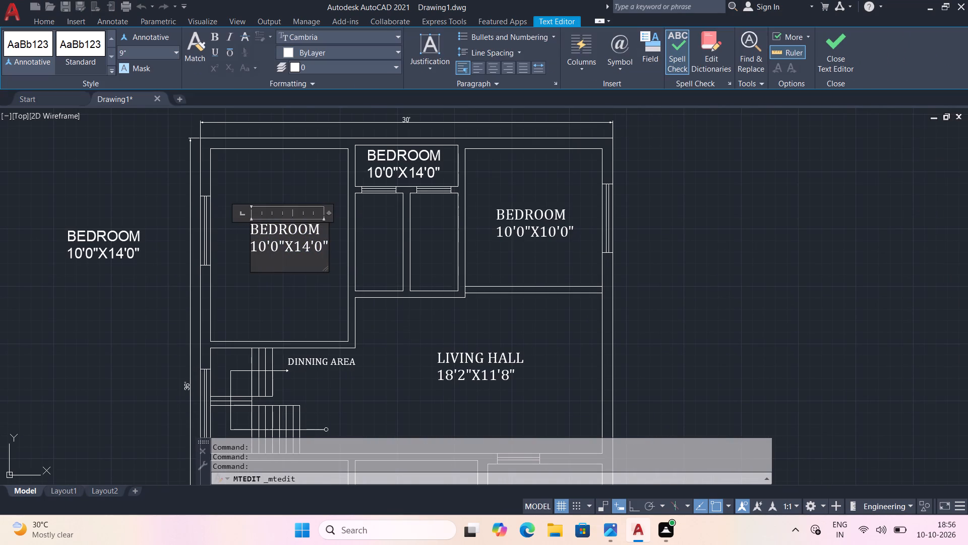
click(253, 232)
key(space)
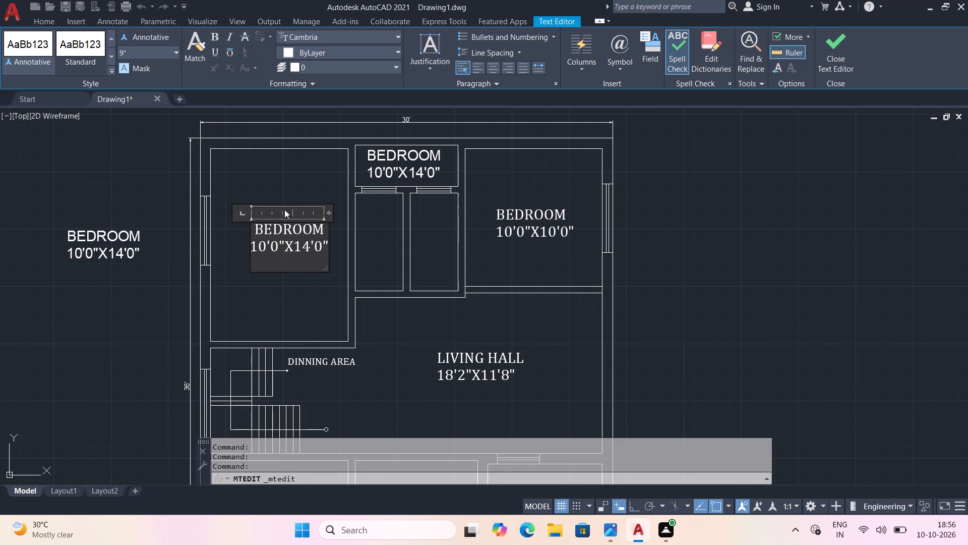
click(292, 188)
Add one leading space before BEDROOM in the label of the northeast bedroom and finish editing.
double_click(528, 225)
key(space)
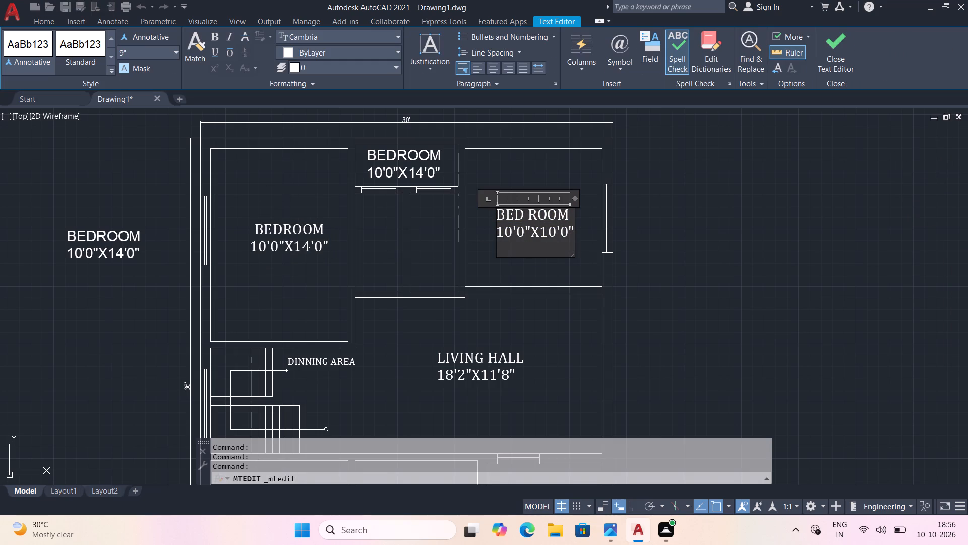
key(BackSpace)
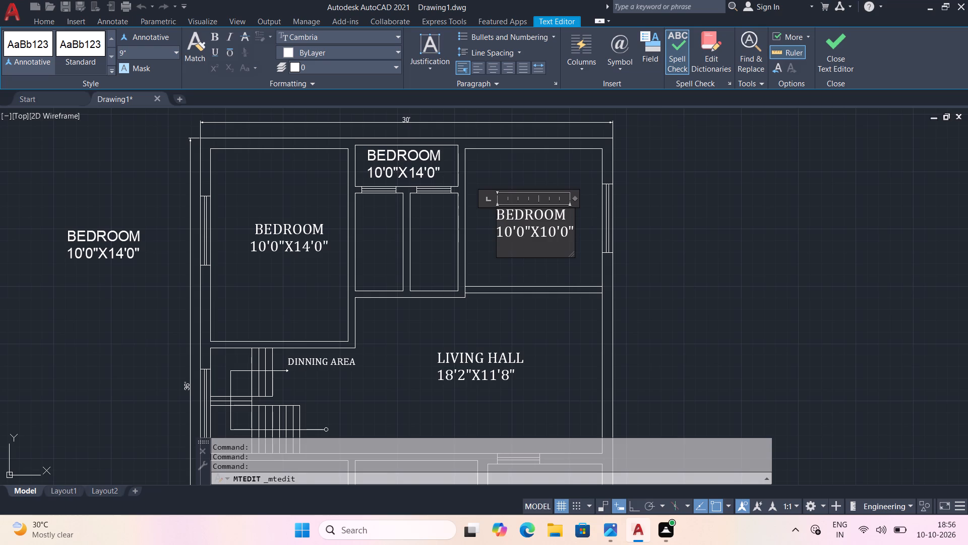
click(496, 214)
key(space)
click(483, 219)
Change the size line of the label in the small north space between the bedrooms to 7'10"X3'0".
double_click(384, 160)
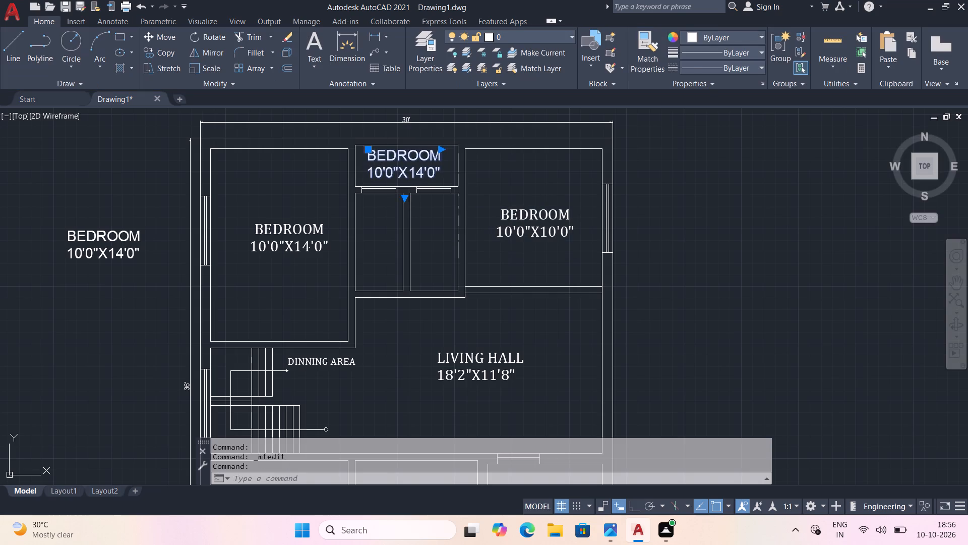
click(429, 176)
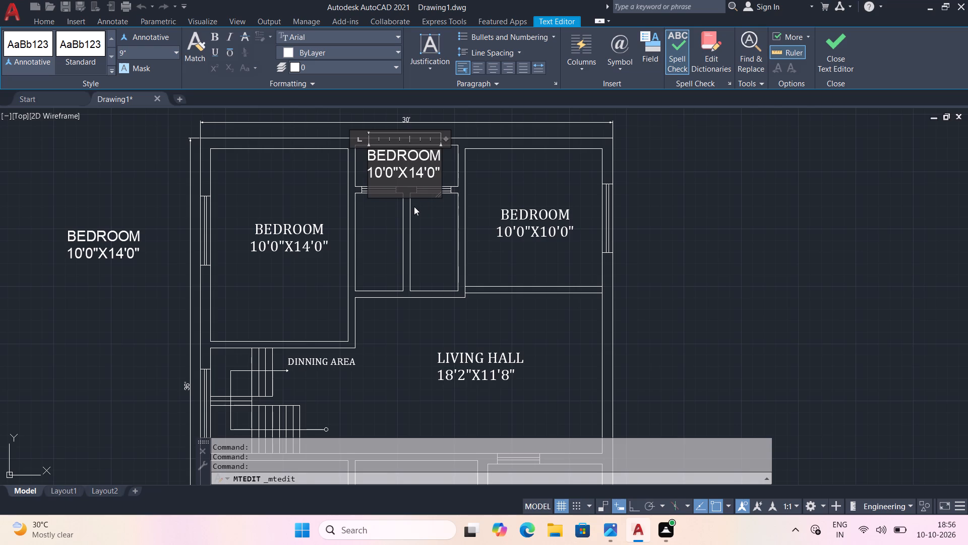
key(Left)
key(Left)
key(Down)
key(Right)
key(BackSpace)
key(BackSpace)
key(3)
key(Left)
key(Left)
key(Left)
key(Left)
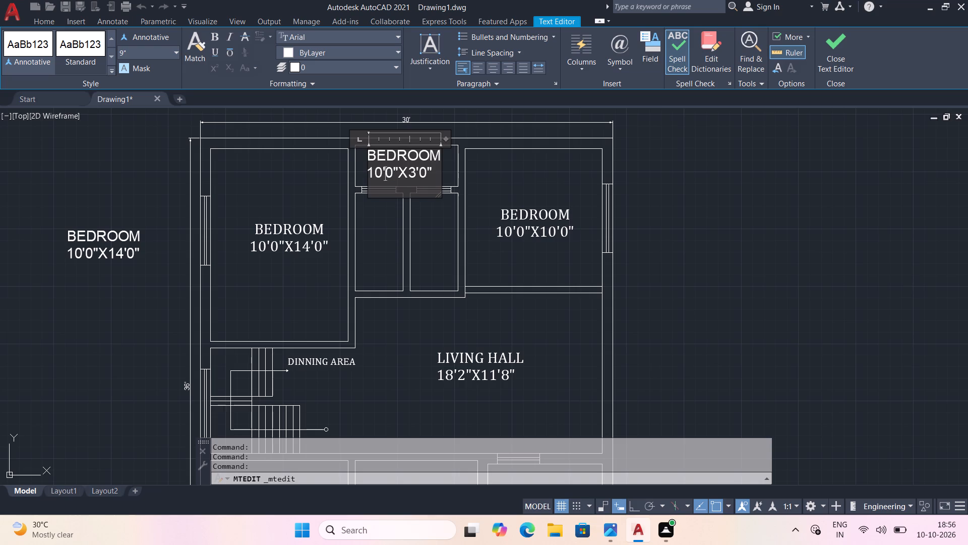
key(1)
key(Left)
key(Left)
key(Left)
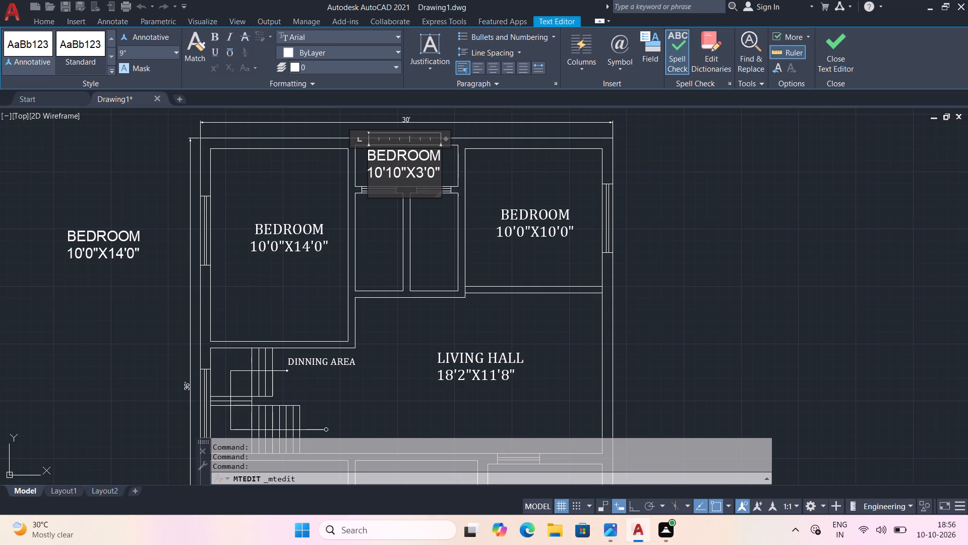
key(Right)
key(BackSpace)
key(BackSpace)
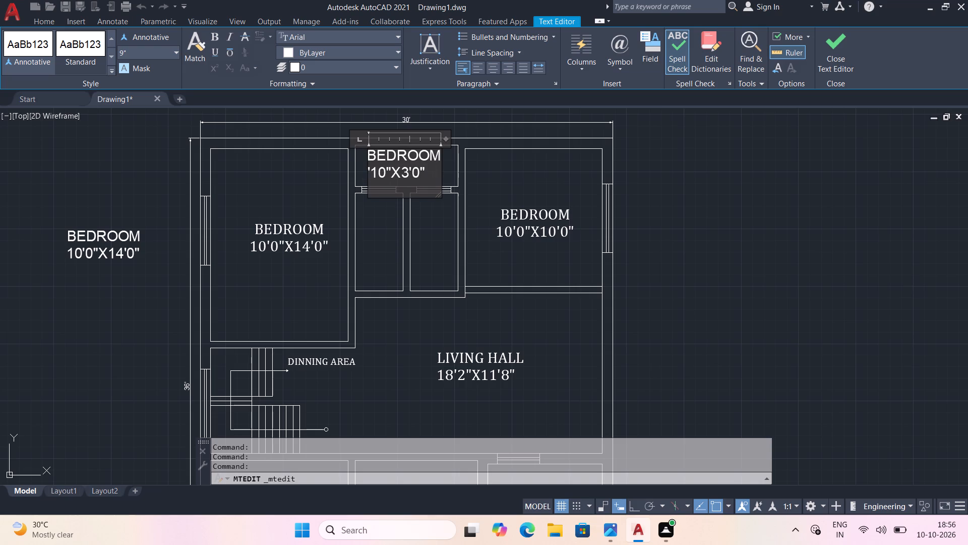
key(7)
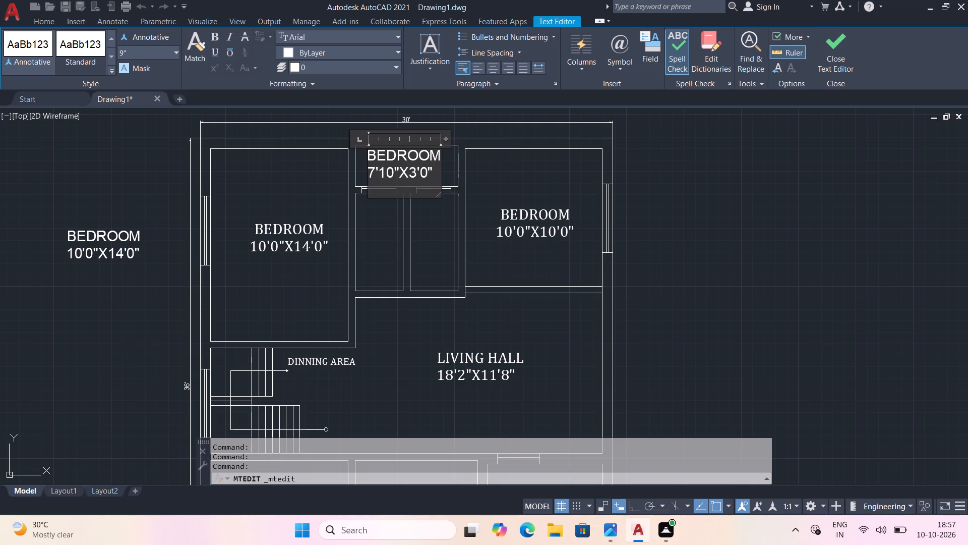
Replace the word BEDROOM with O.T.S in the label of the small north space.
click(438, 155)
drag(438, 155, 363, 156)
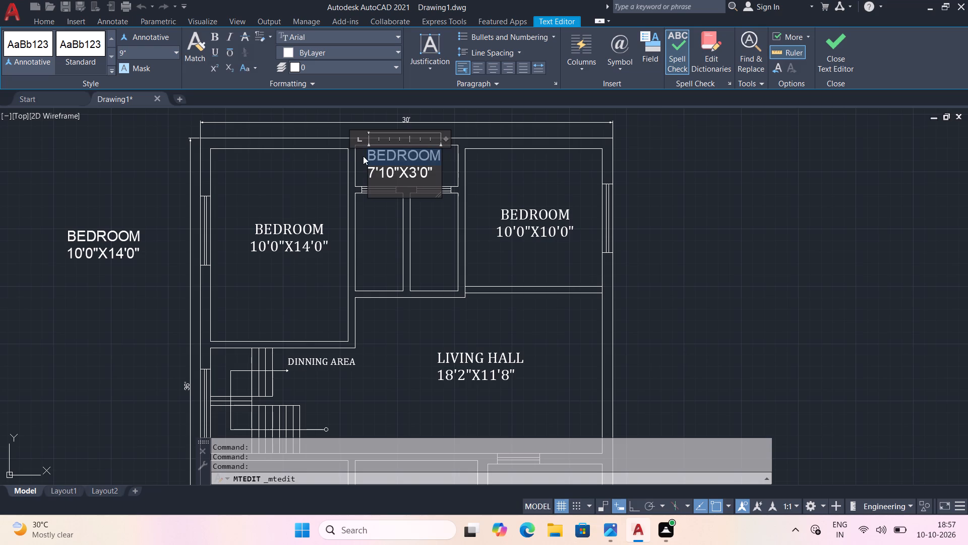
key(BackSpace)
key(o)
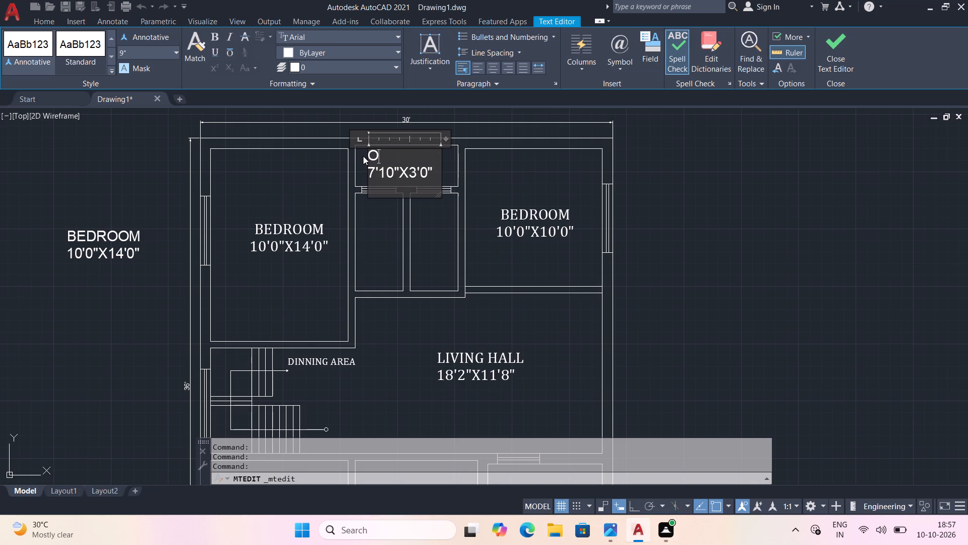
text(.T.S)
Add three leading spaces before O.T.S to shift it towards the centre of its size line.
key(Left)
key(Left)
key(Left)
key(Left)
key(Left)
key(space)
key(space)
key(space)
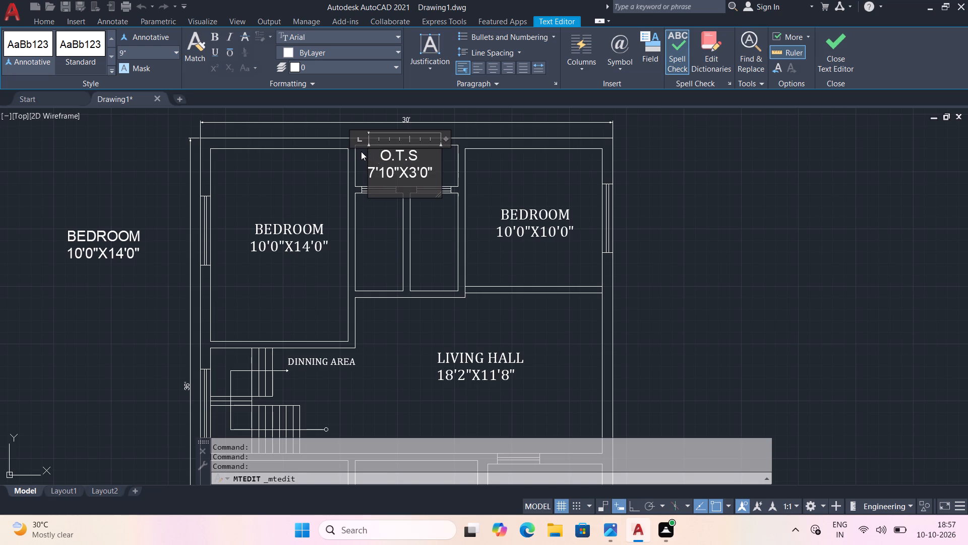
Set the font of the entire O.T.S label to Cambria.
key(ctrl+a)
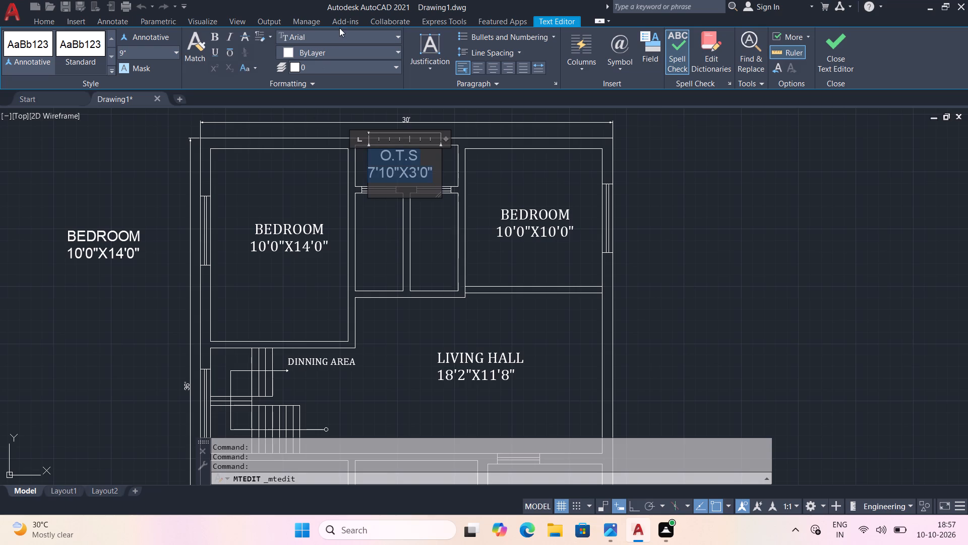
click(327, 33)
scroll(315, 82, down, 4)
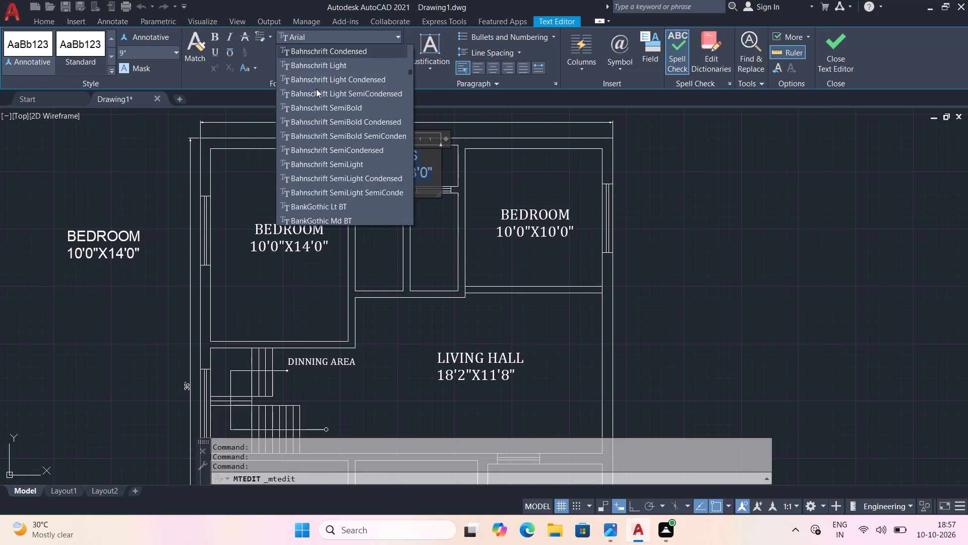
scroll(316, 89, down, 9)
scroll(313, 132, down, 1)
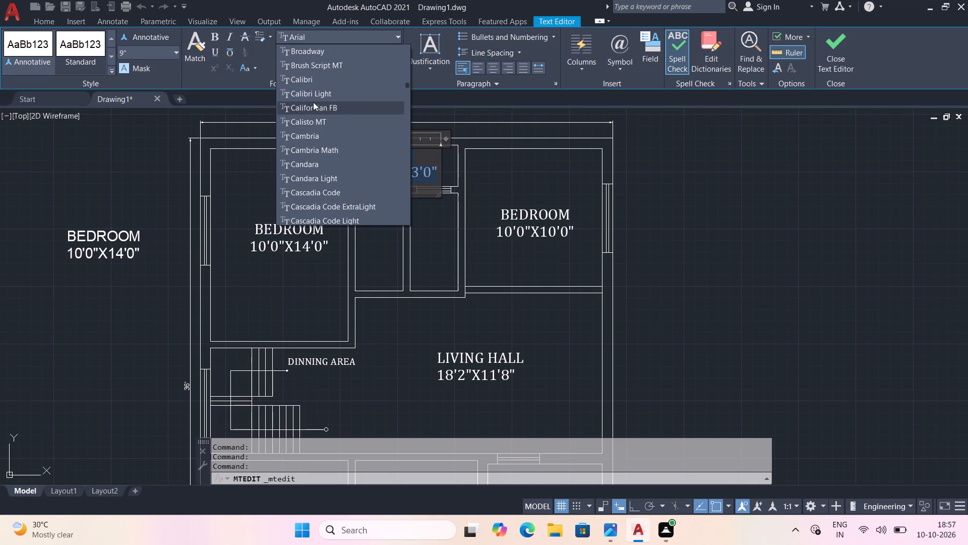
scroll(313, 100, up, 1)
scroll(311, 106, down, 2)
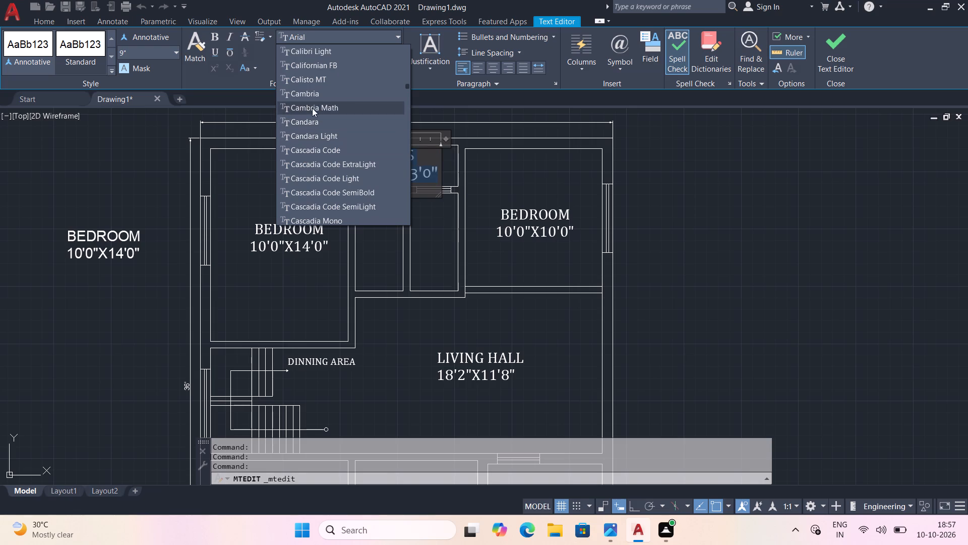
click(315, 93)
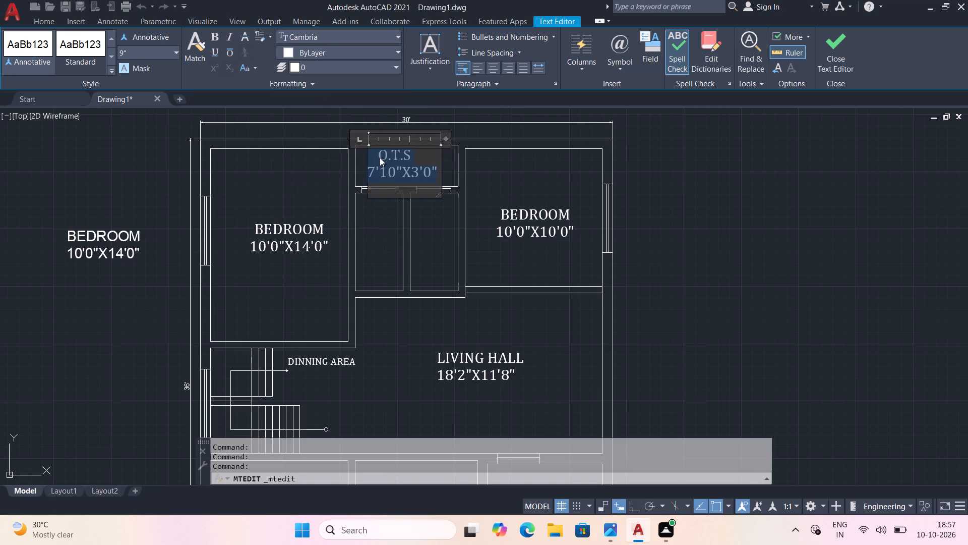
Add three more leading spaces before O.T.S to centre it above its size line, and finish editing.
click(379, 157)
key(space)
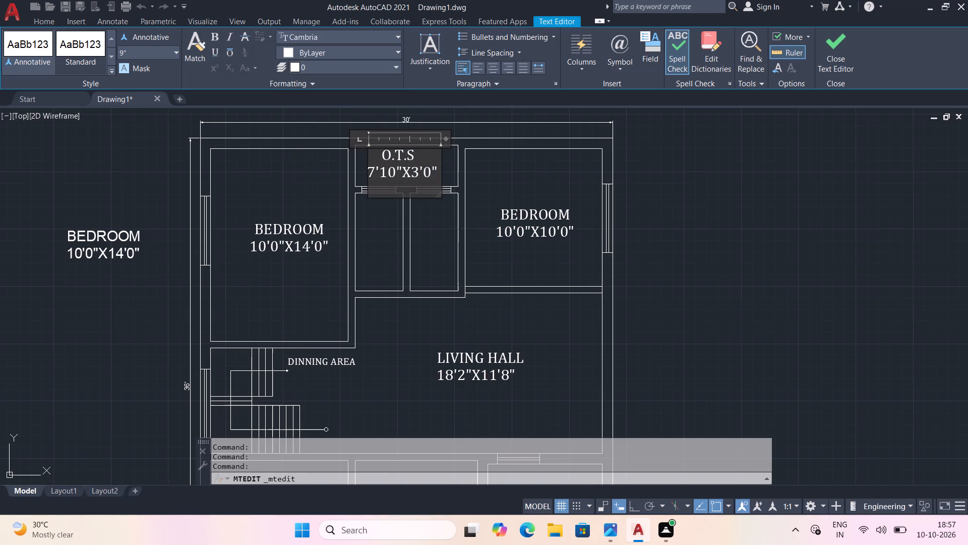
key(space)
key(space)
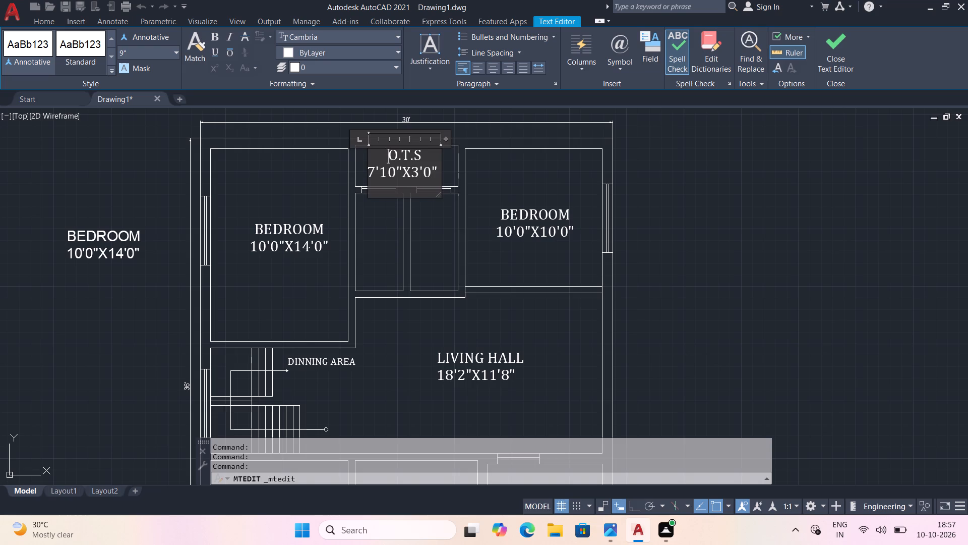
click(516, 174)
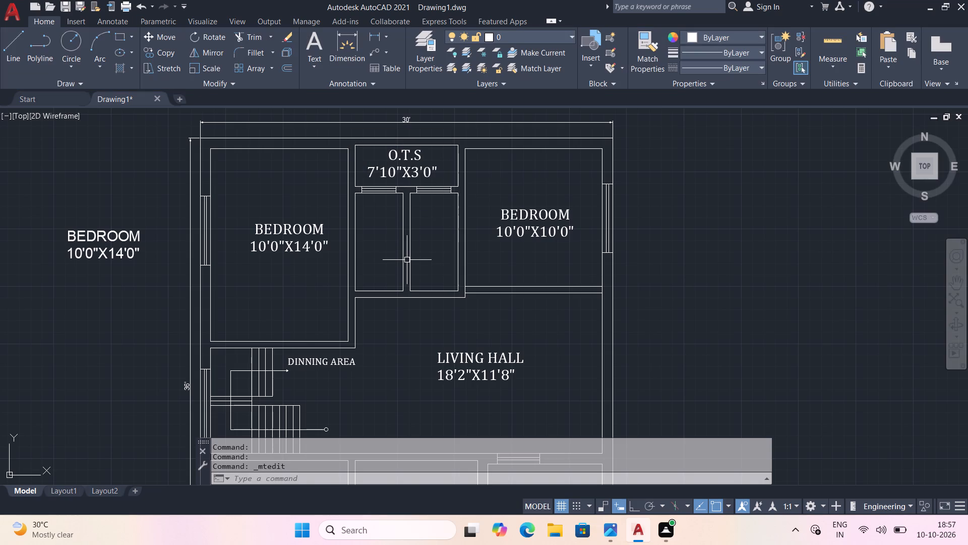
Delete the spare BEDROOM label lying outside the plan, west of the house.
middle_drag(117, 215, 151, 126)
scroll(171, 187, down, 1)
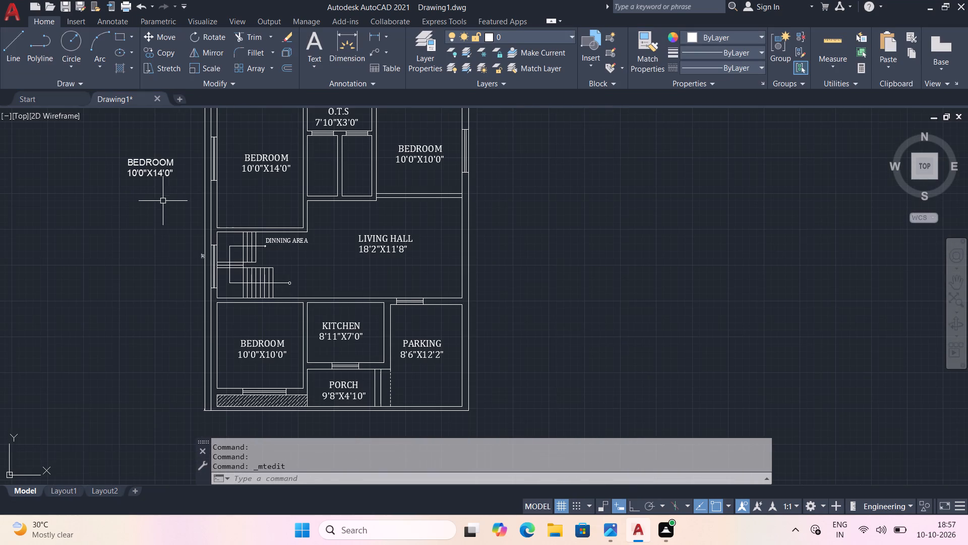
middle_drag(163, 202, 132, 207)
click(137, 168)
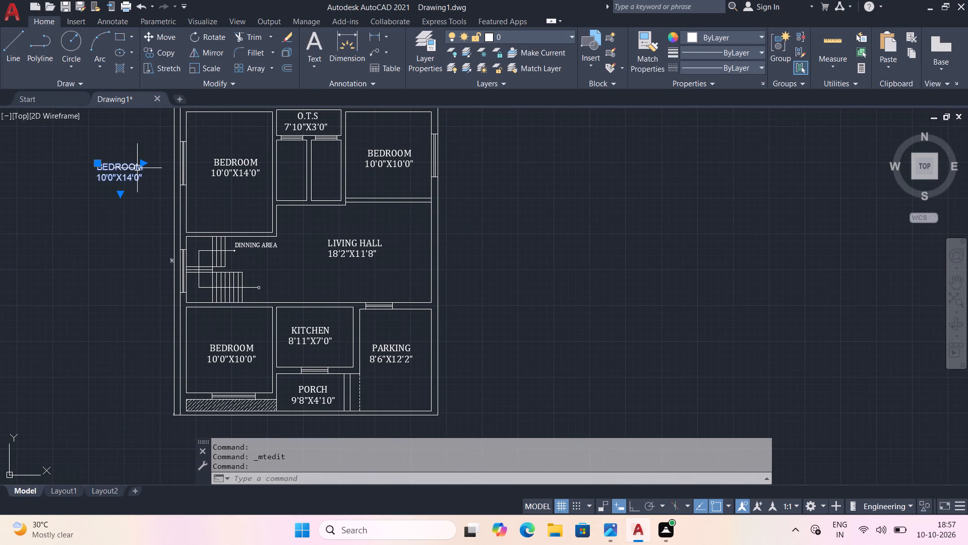
key(Delete)
Copy the northwest bedroom's label once into the empty area west of the house plan.
click(234, 162)
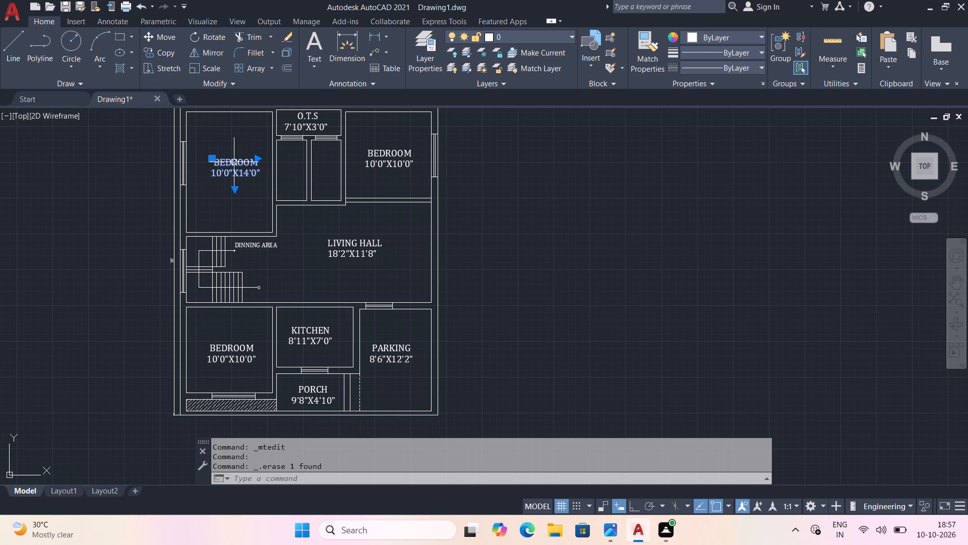
click(169, 52)
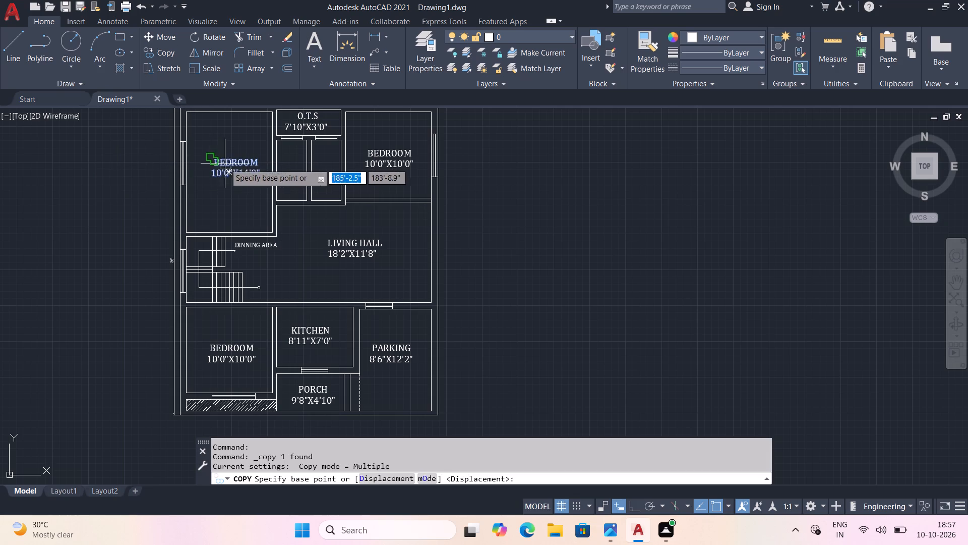
click(225, 163)
click(0, 183)
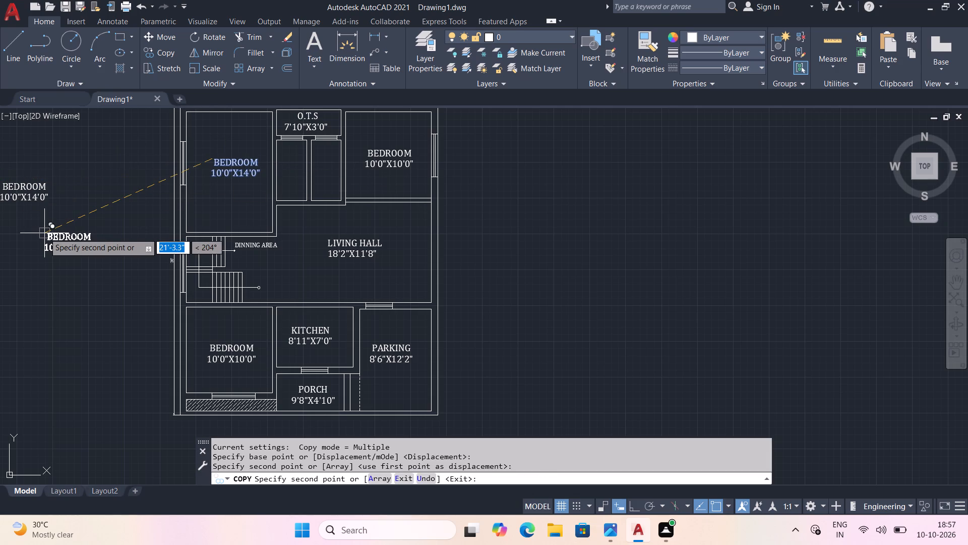
key(Escape)
middle_drag(41, 211, 197, 237)
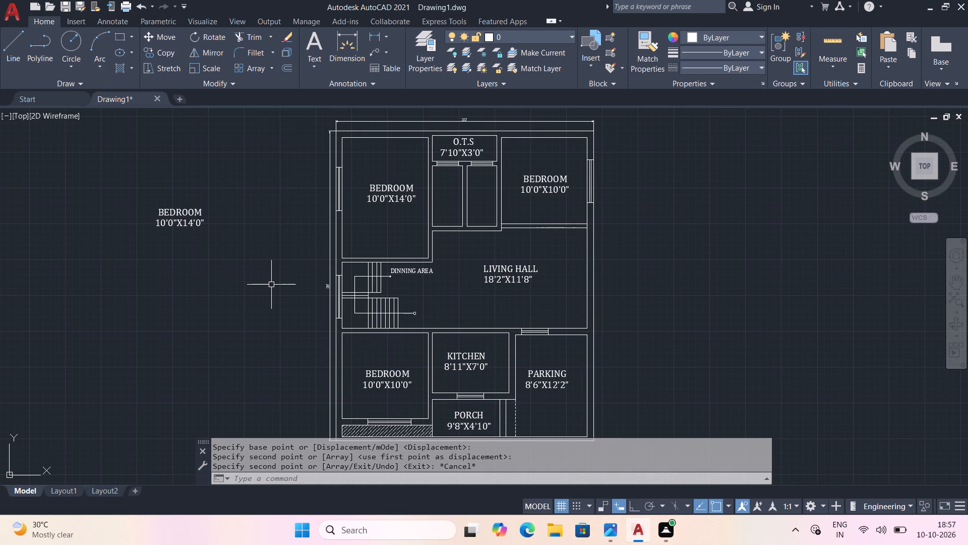
Turn on Ortho mode.
key(F8)
Change the first dimension in the size line of the spare BEDROOM label west of the plan to 3'6".
double_click(171, 210)
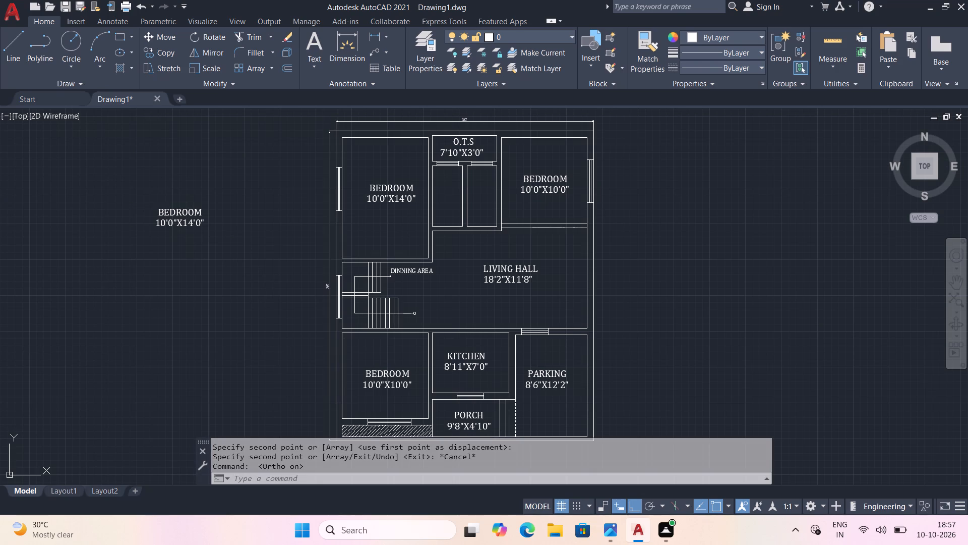
scroll(193, 220, up, 2)
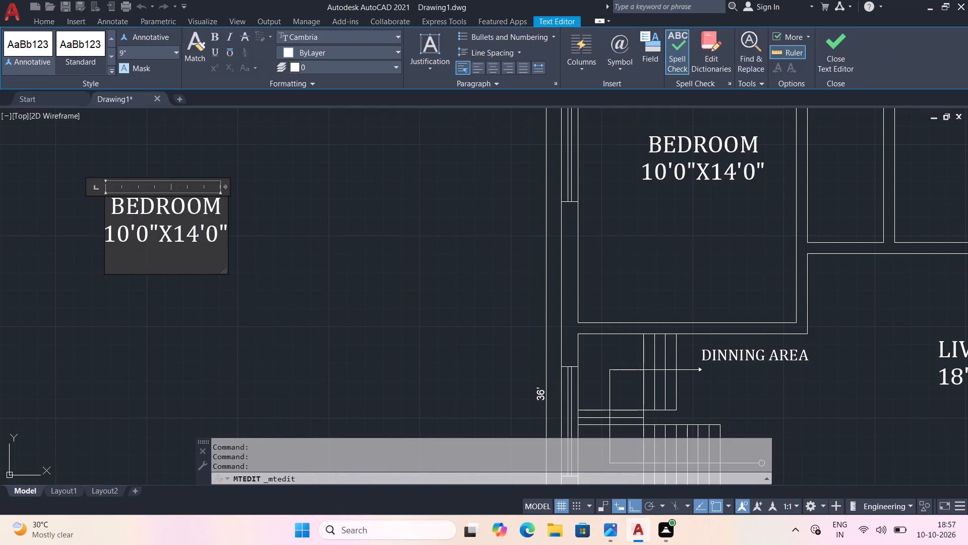
click(153, 205)
key(Right)
key(Right)
key(Right)
key(Right)
key(Right)
key(Right)
key(Right)
key(Right)
key(Right)
key(Right)
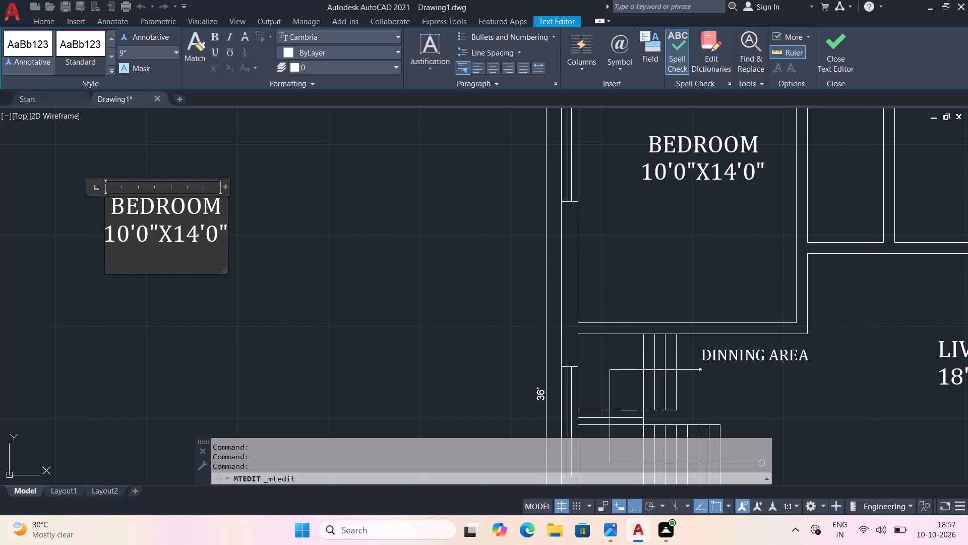
key(Left)
key(Left)
key(Left)
key(BackSpace)
key(BackSpace)
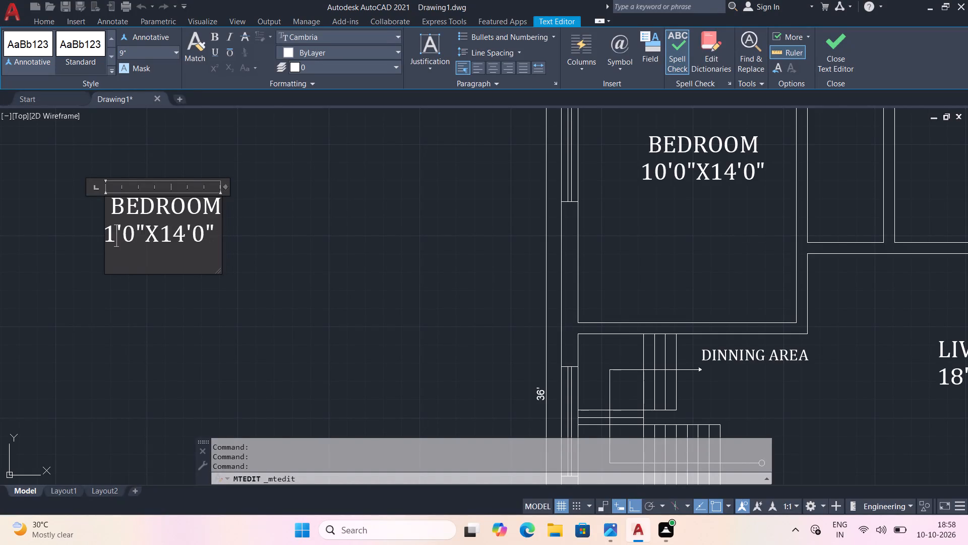
key(3)
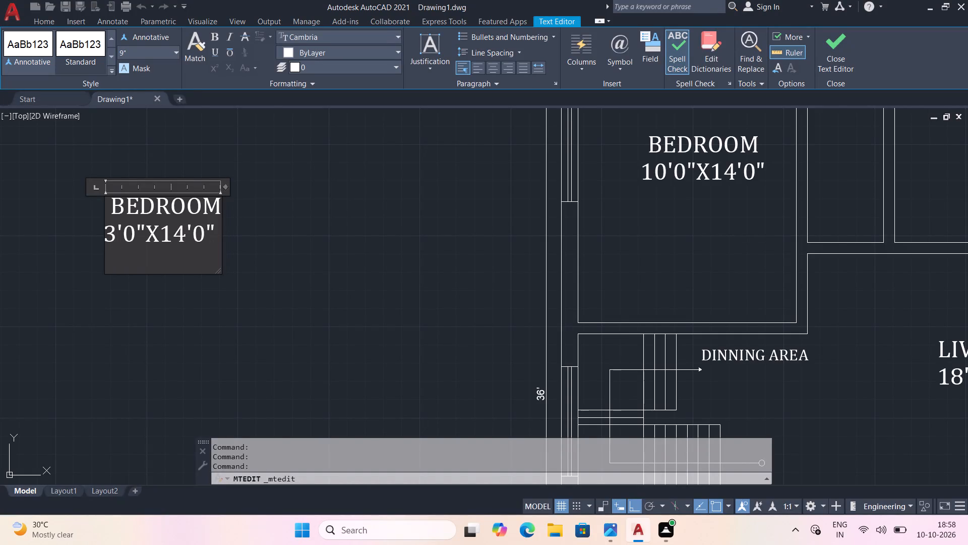
key(Right)
key(Right)
key(BackSpace)
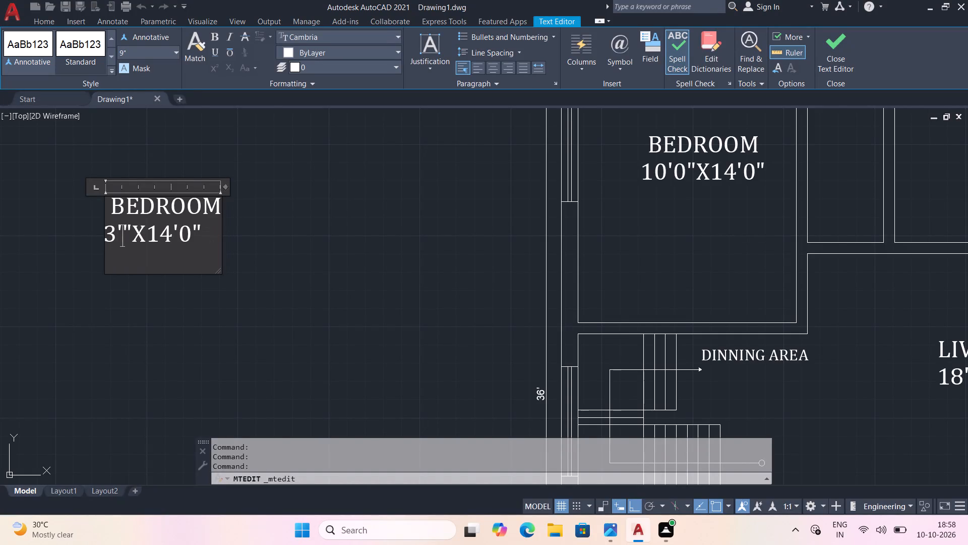
key(6)
Change the second dimension in the same label's size line to 7'1".
key(Right)
key(Right)
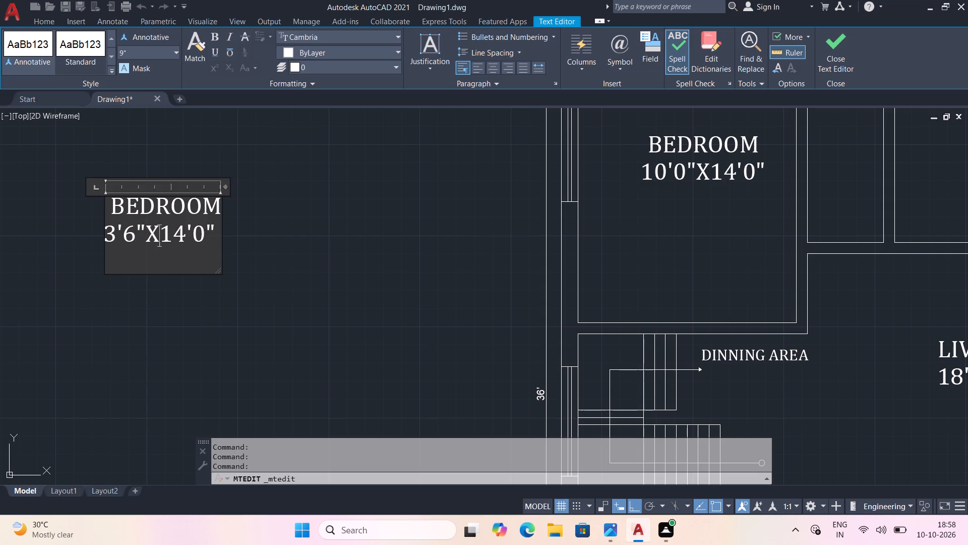
key(Right)
key(Right)
key(BackSpace)
key(BackSpace)
key(7)
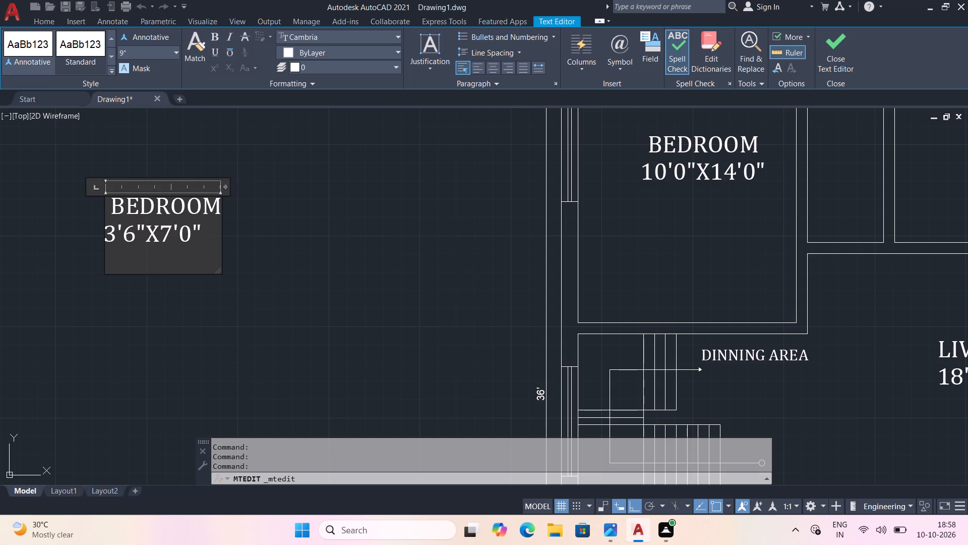
key(Right)
key(Right)
key(BackSpace)
key(1)
Replace the word BEDROOM with BATH in the spare label, giving its text frame enough width.
drag(219, 210, 214, 211)
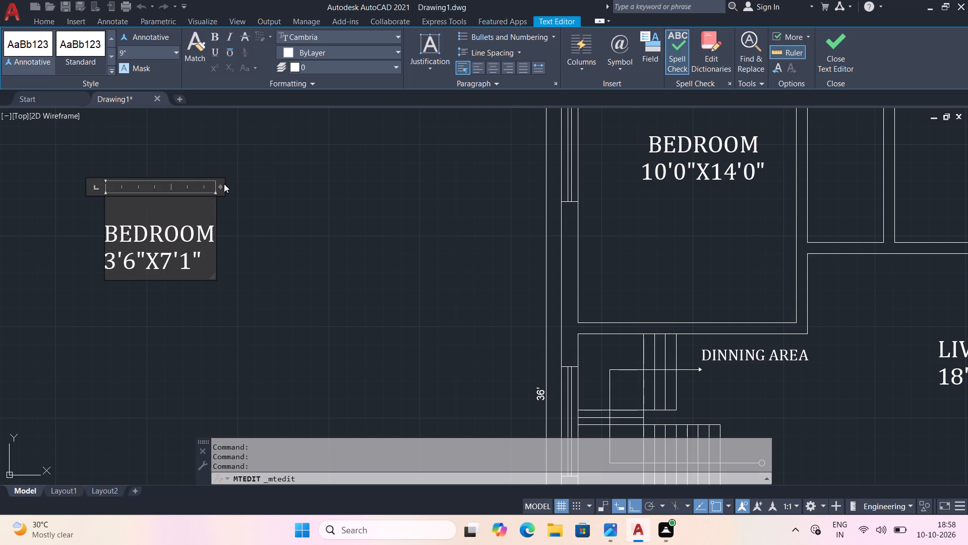
drag(220, 186, 235, 186)
drag(220, 202, 145, 199)
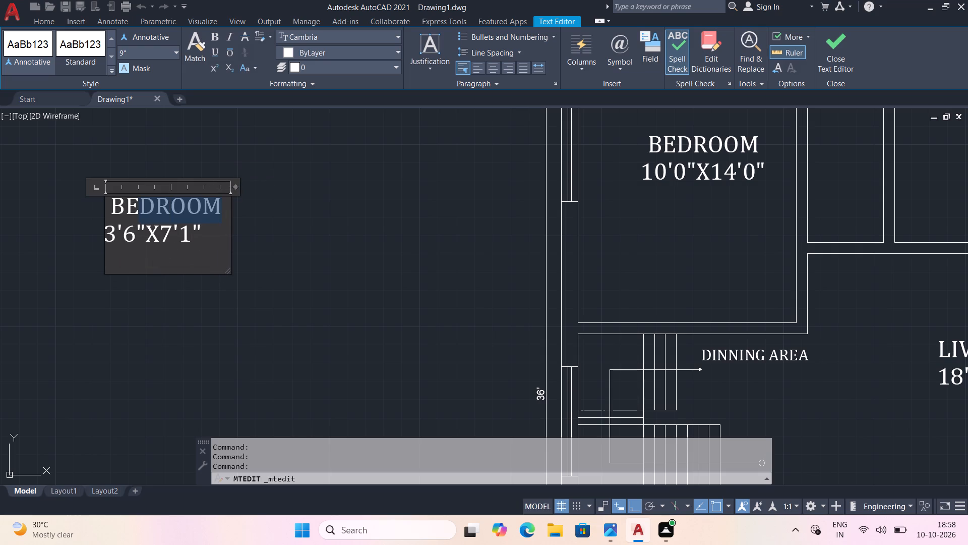
drag(145, 199, 110, 205)
key(BackSpace)
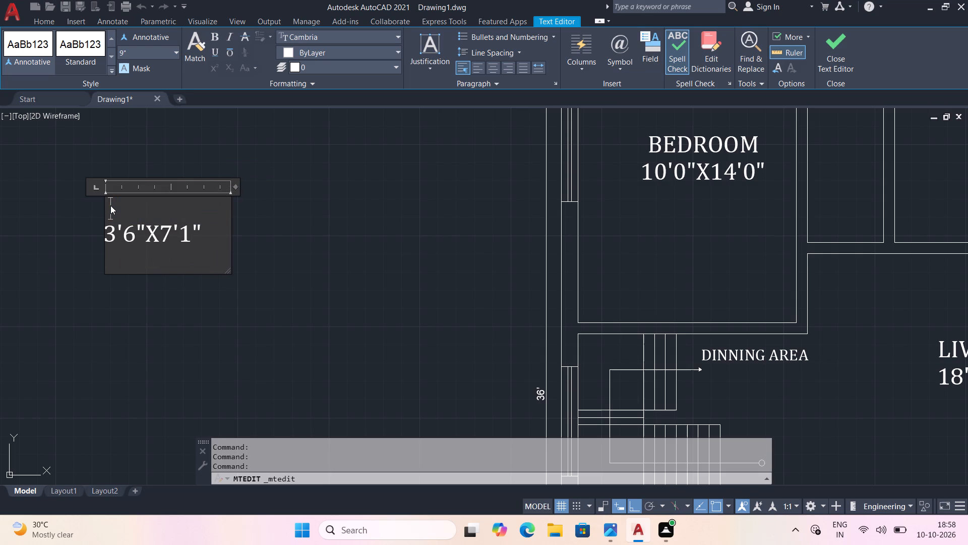
text(BATH)
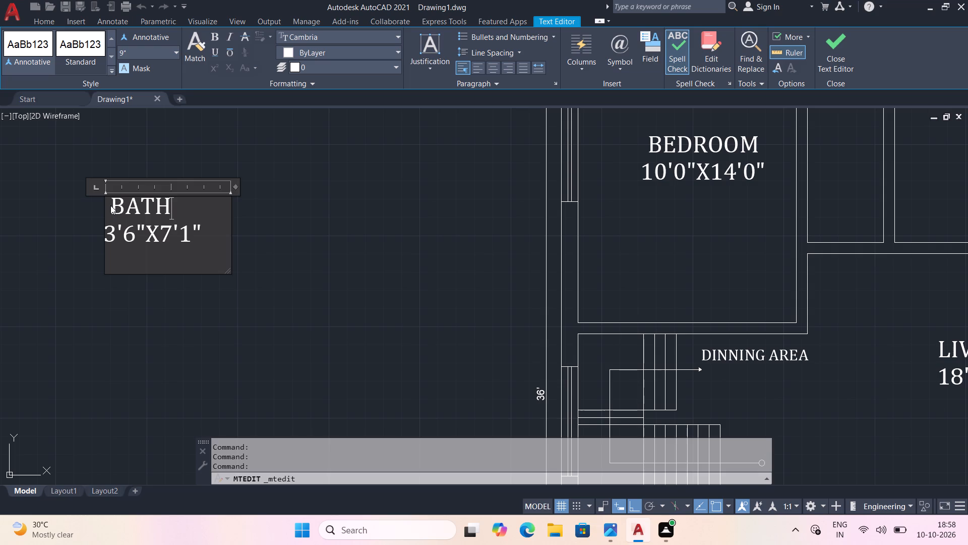
Add one more leading space before BATH to centre it above its size line.
key(Left)
key(Left)
key(Left)
key(Left)
key(space)
key(space)
key(space)
key(BackSpace)
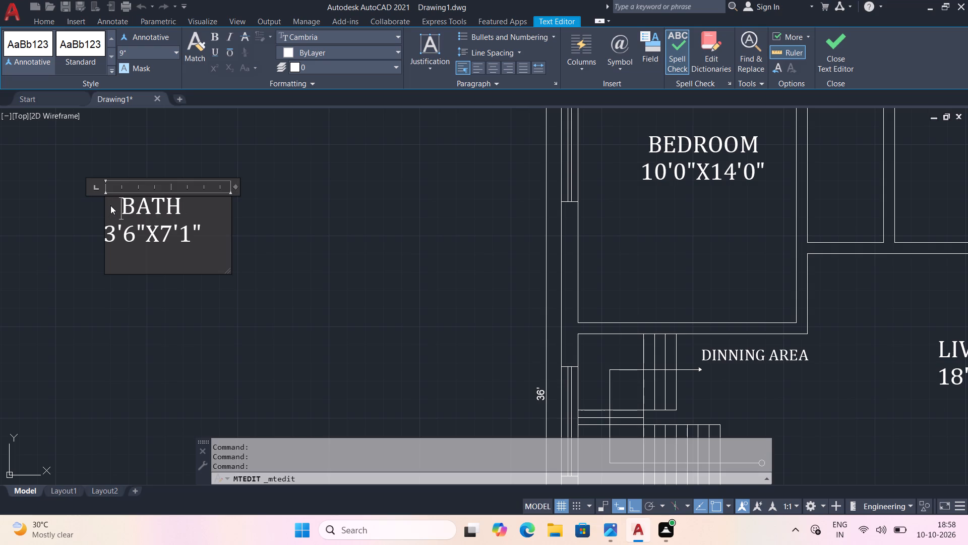
key(BackSpace)
Shrink the BATH label's text frame to fit closely around its two lines, and finish editing.
drag(237, 186, 212, 185)
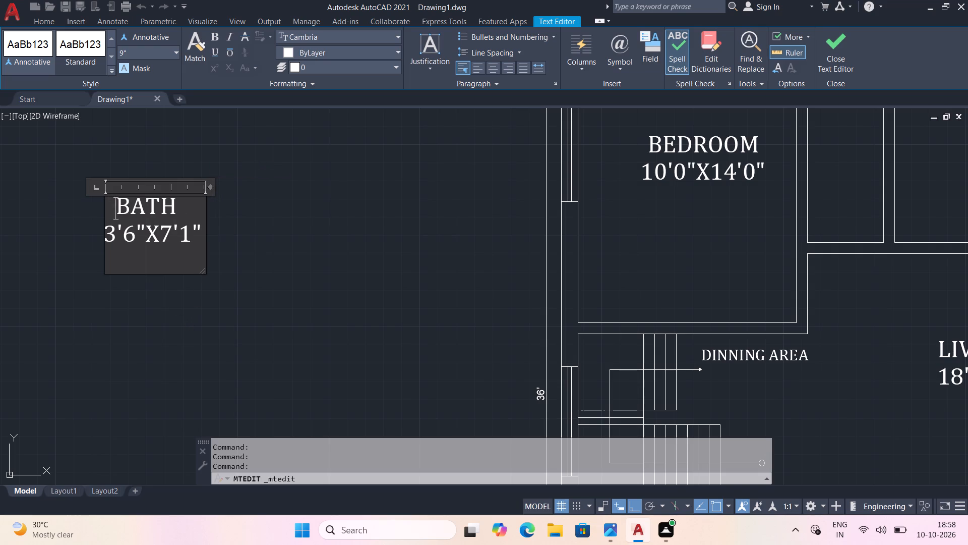
drag(202, 274, 202, 268)
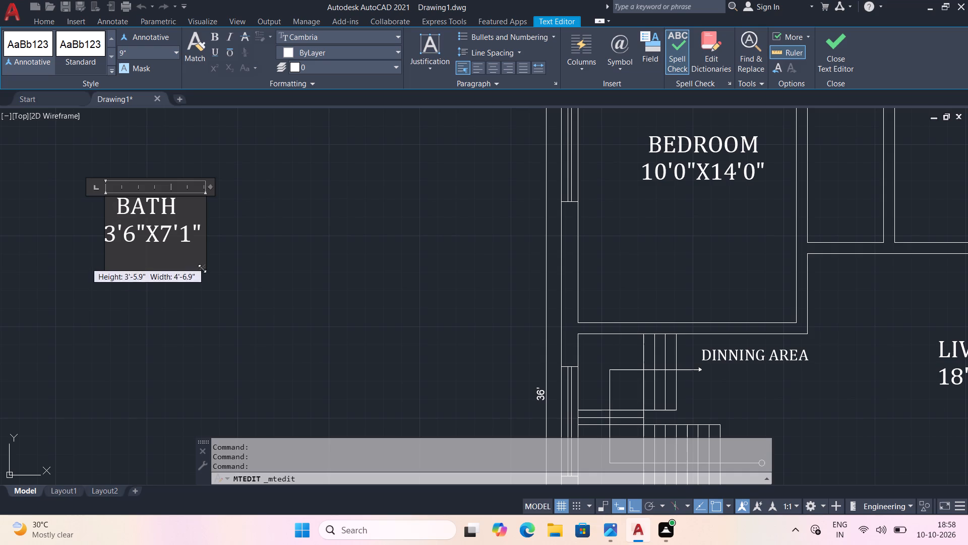
drag(202, 268, 198, 246)
click(217, 260)
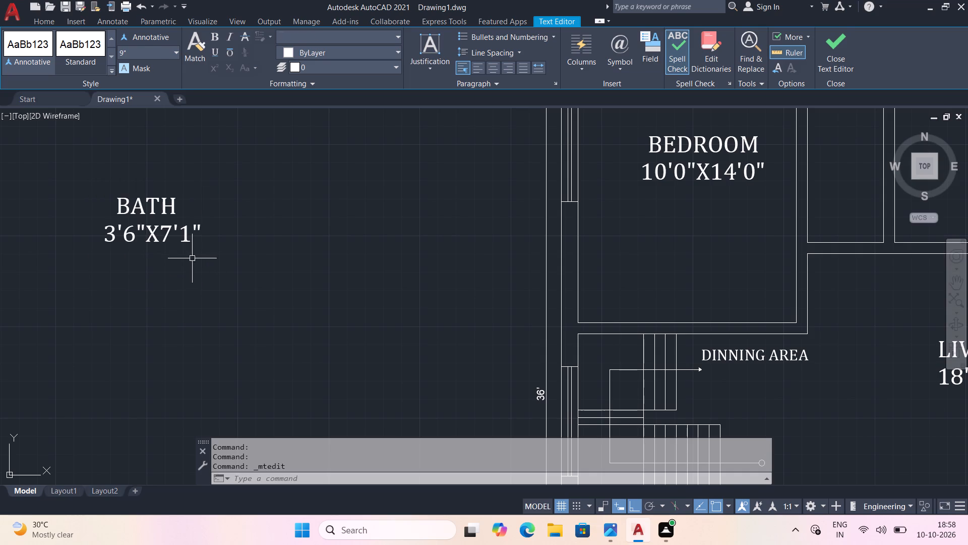
Rotate the BATH label 90° counterclockwise so that it reads vertically upwards.
click(126, 204)
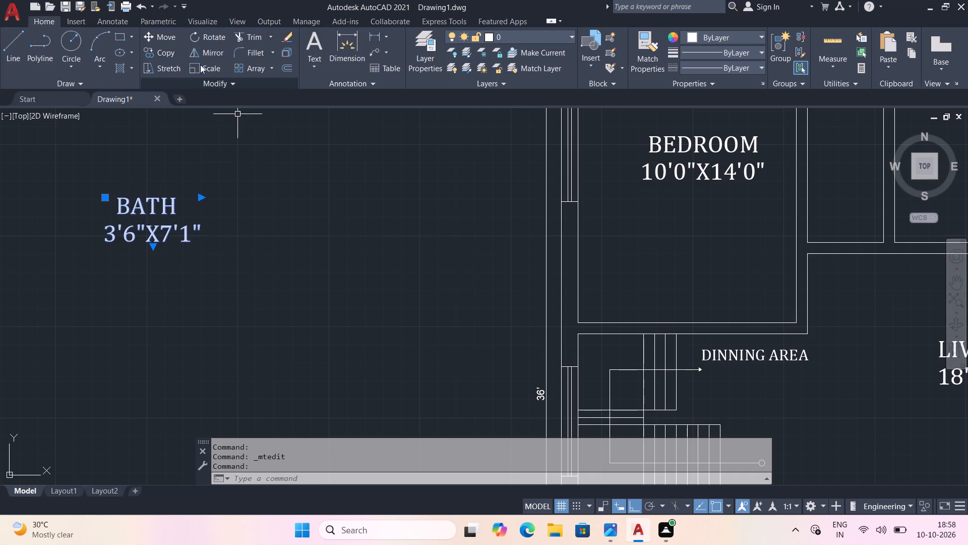
click(202, 33)
click(192, 243)
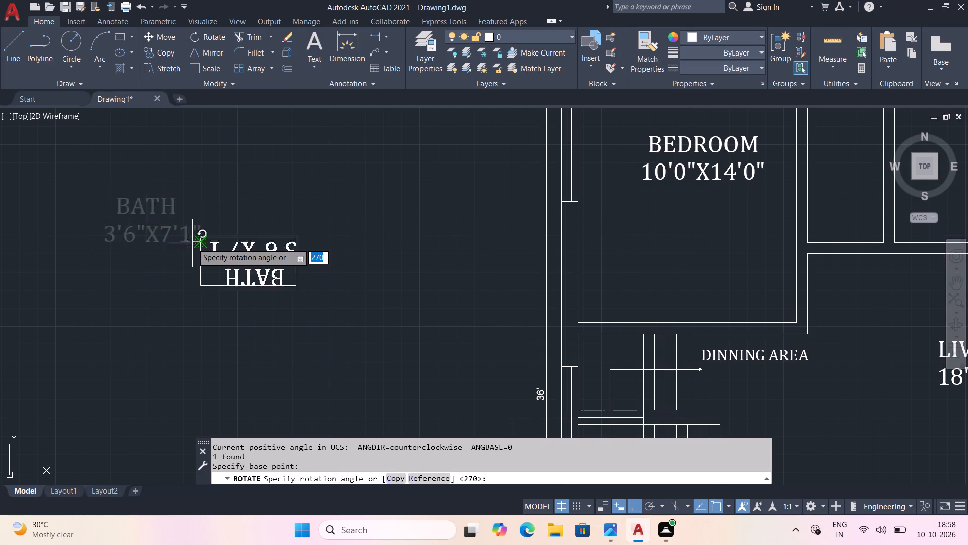
click(150, 170)
Copy the vertical BATH label into each of the two narrow rooms south of the O.T.S, with Ortho mode turned off.
click(171, 292)
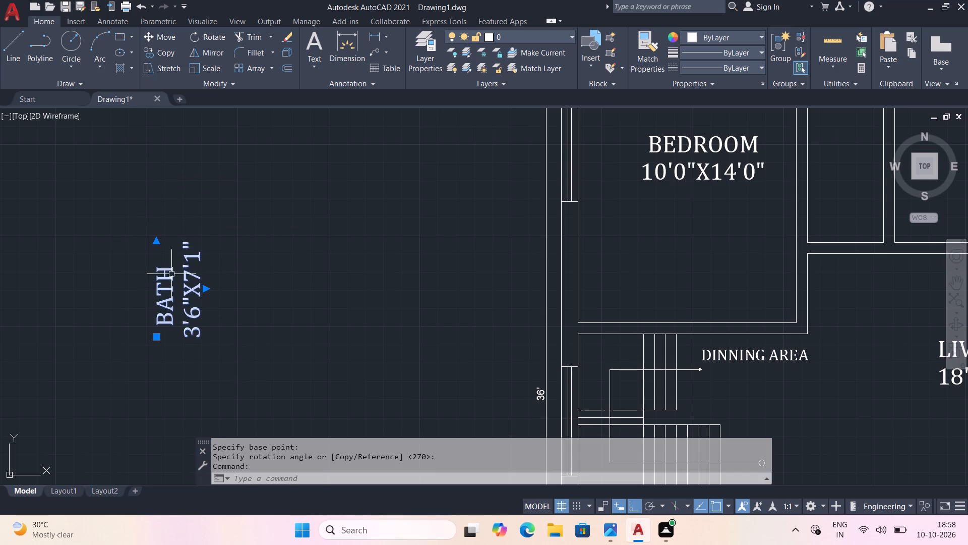
click(163, 53)
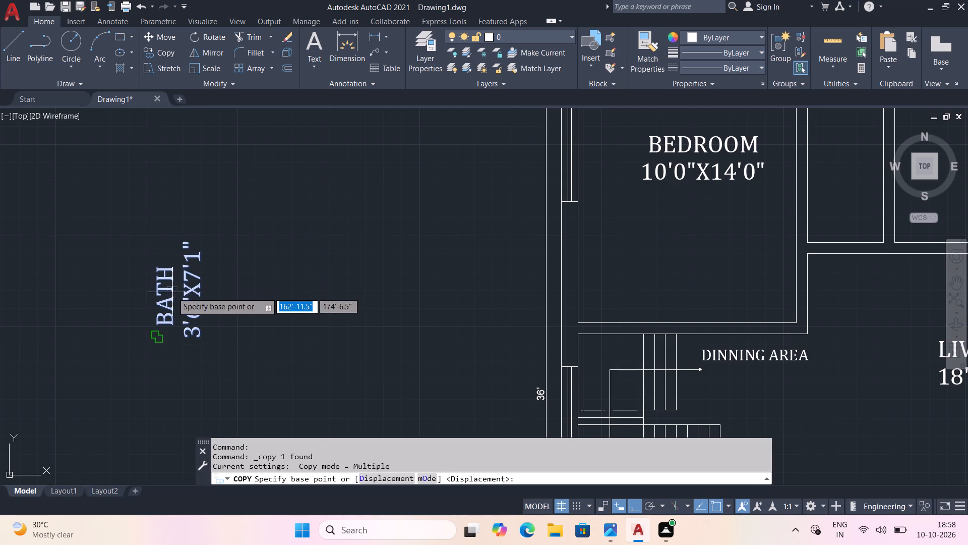
click(169, 295)
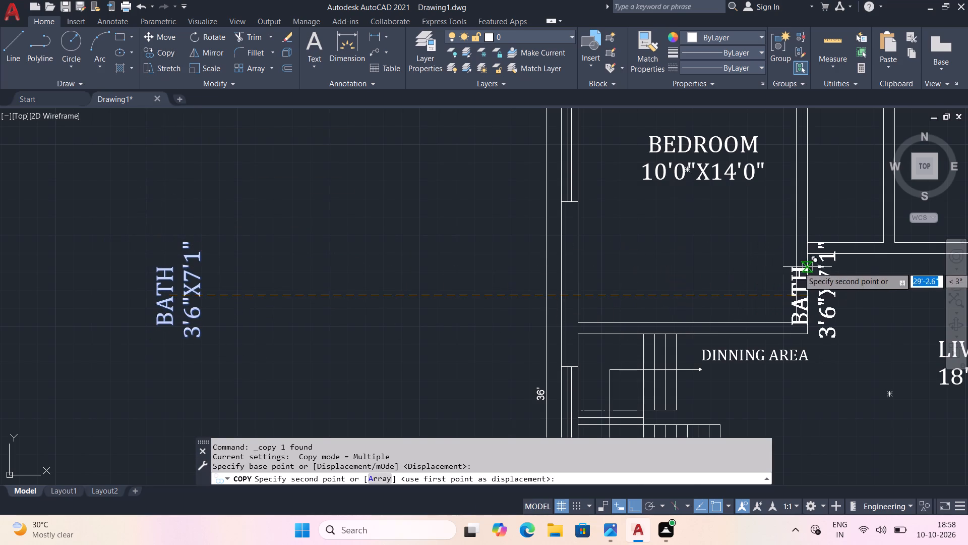
middle_drag(845, 293, 689, 380)
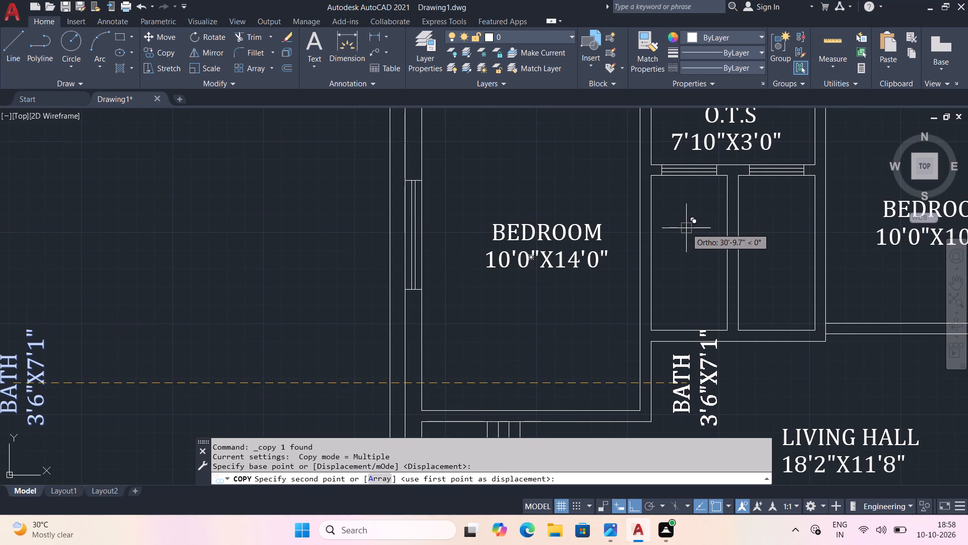
key(F8)
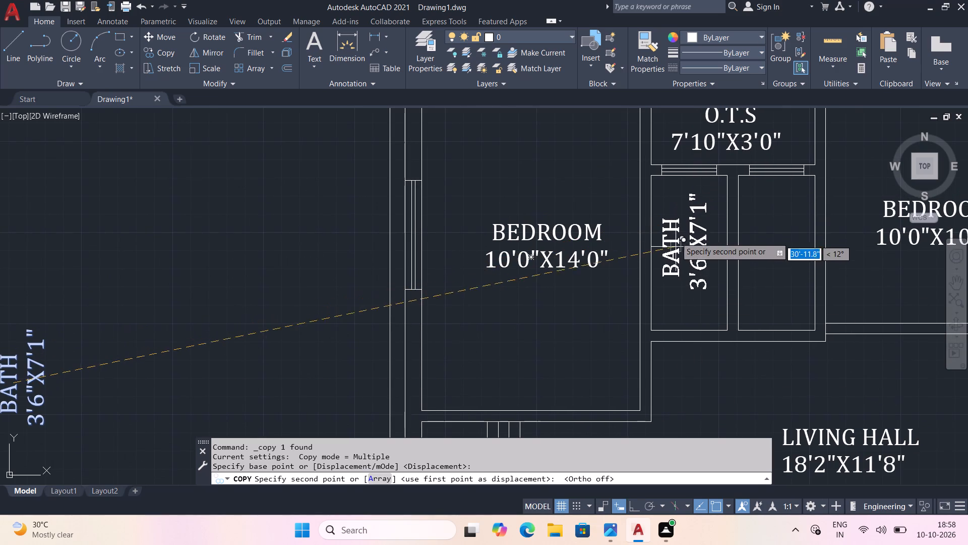
click(674, 235)
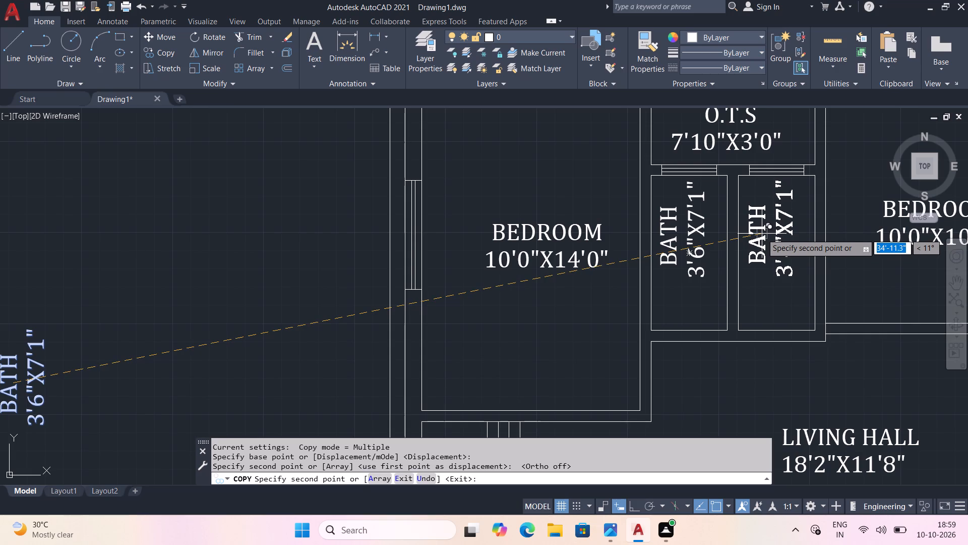
click(762, 232)
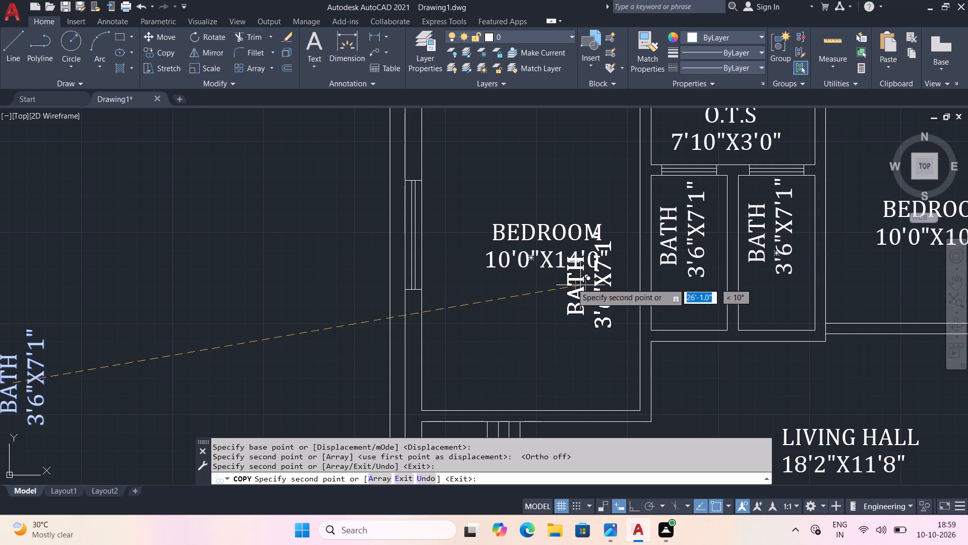
key(Escape)
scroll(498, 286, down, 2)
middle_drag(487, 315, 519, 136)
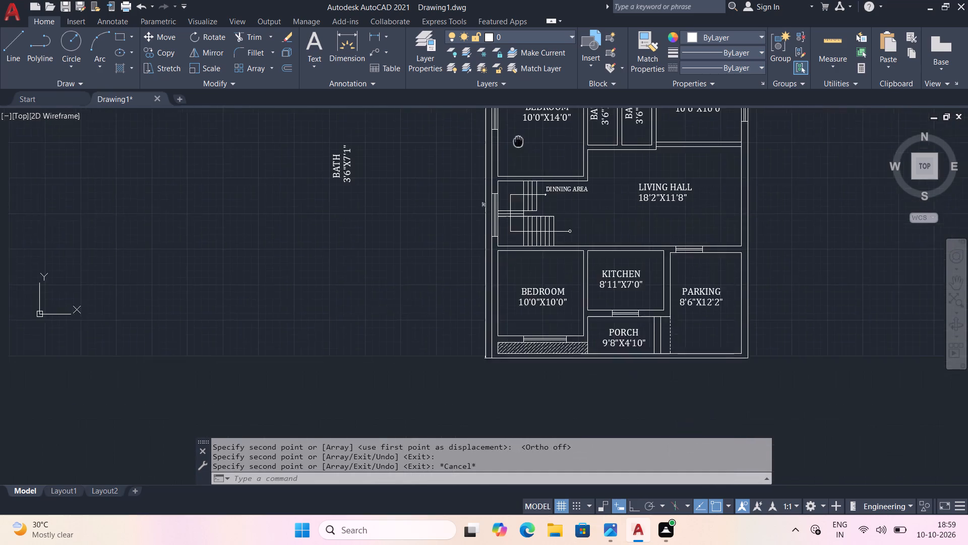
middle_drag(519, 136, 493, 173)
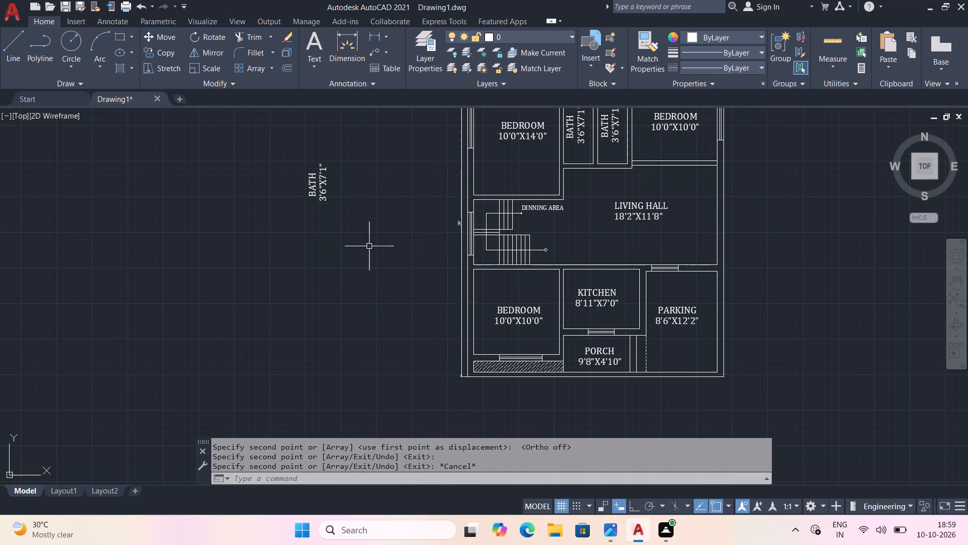
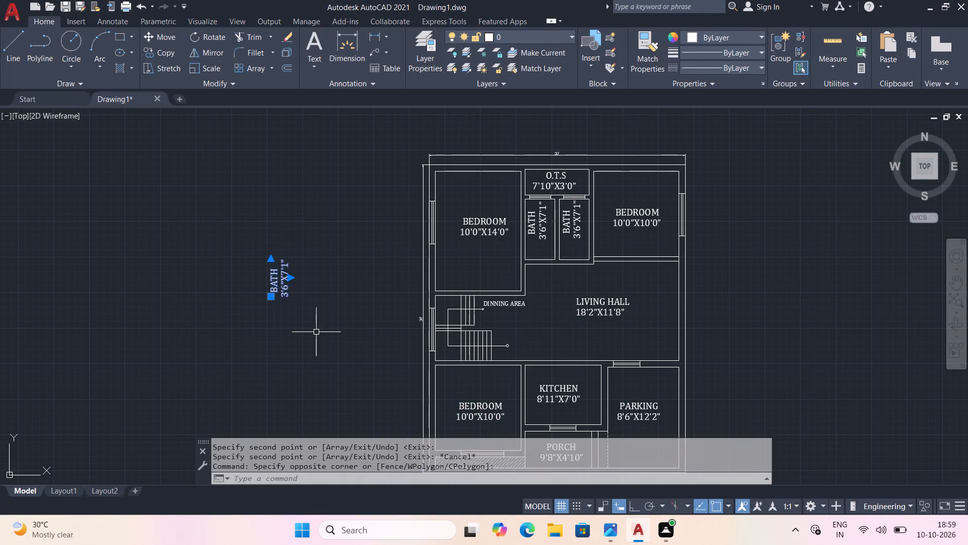
Erase the leftover vertical BATH label lying outside the plan, west of the house.
key(Delete)
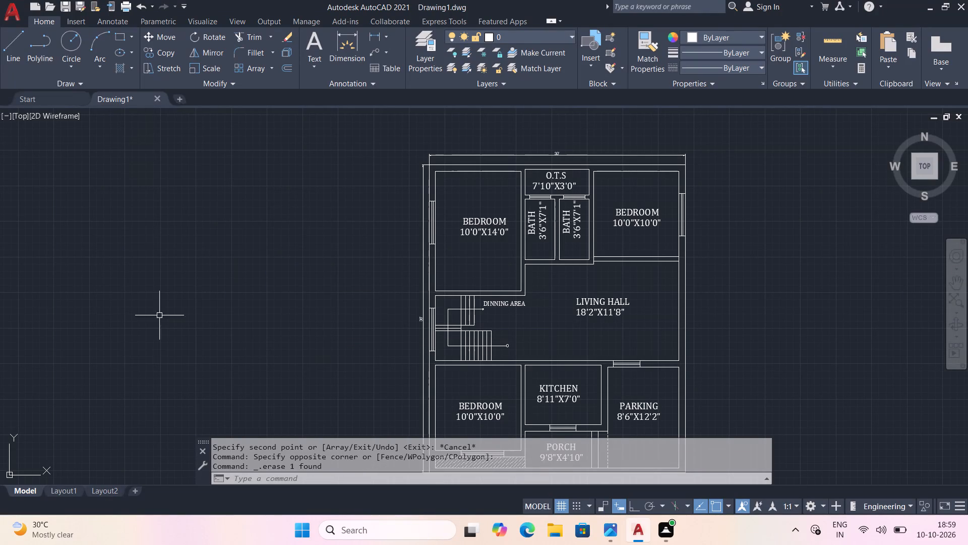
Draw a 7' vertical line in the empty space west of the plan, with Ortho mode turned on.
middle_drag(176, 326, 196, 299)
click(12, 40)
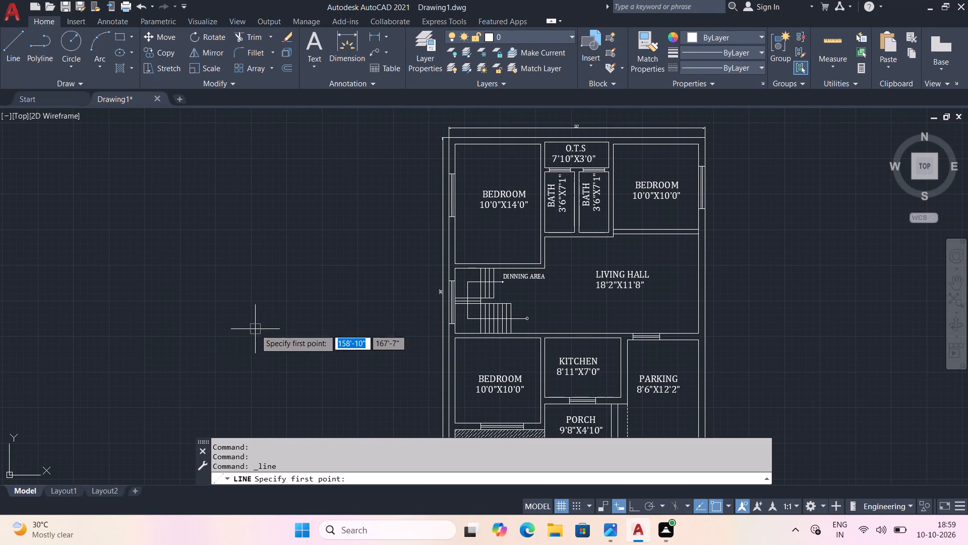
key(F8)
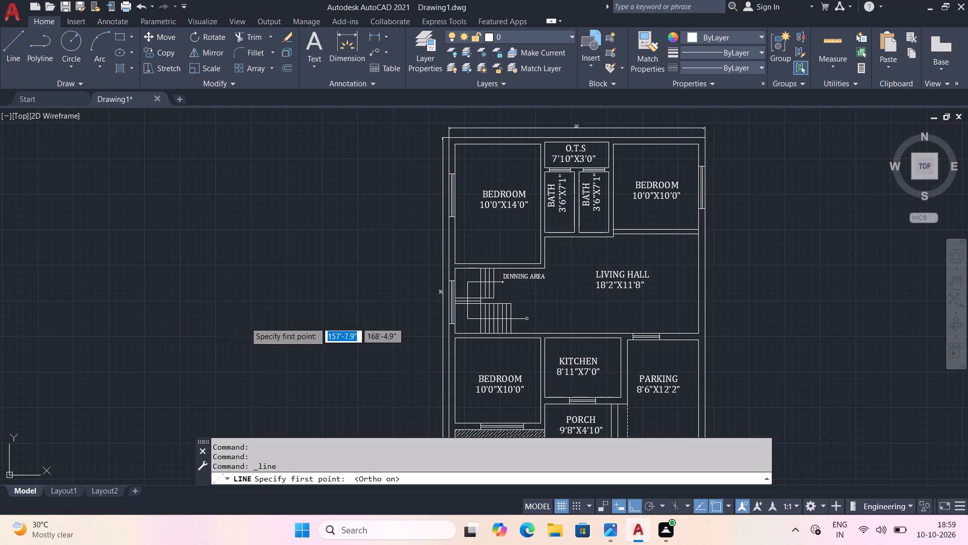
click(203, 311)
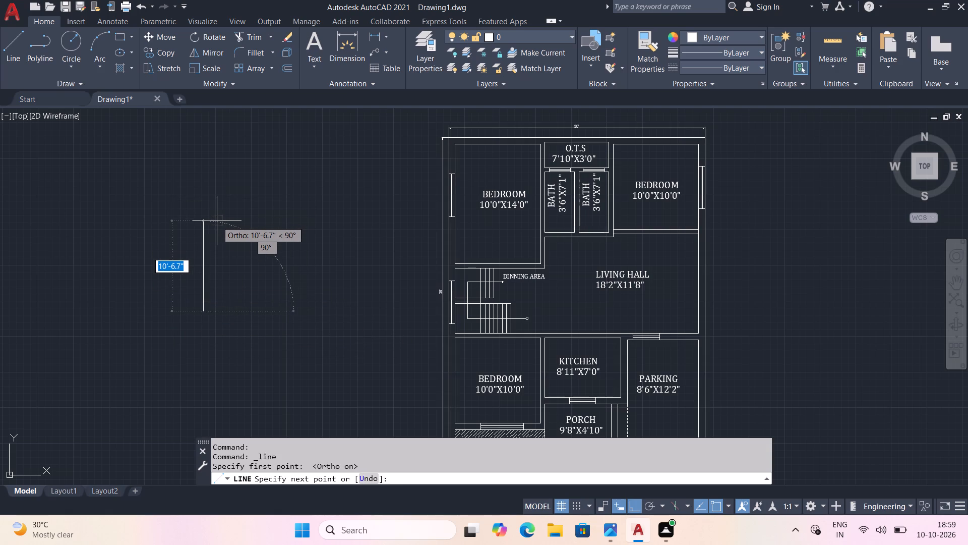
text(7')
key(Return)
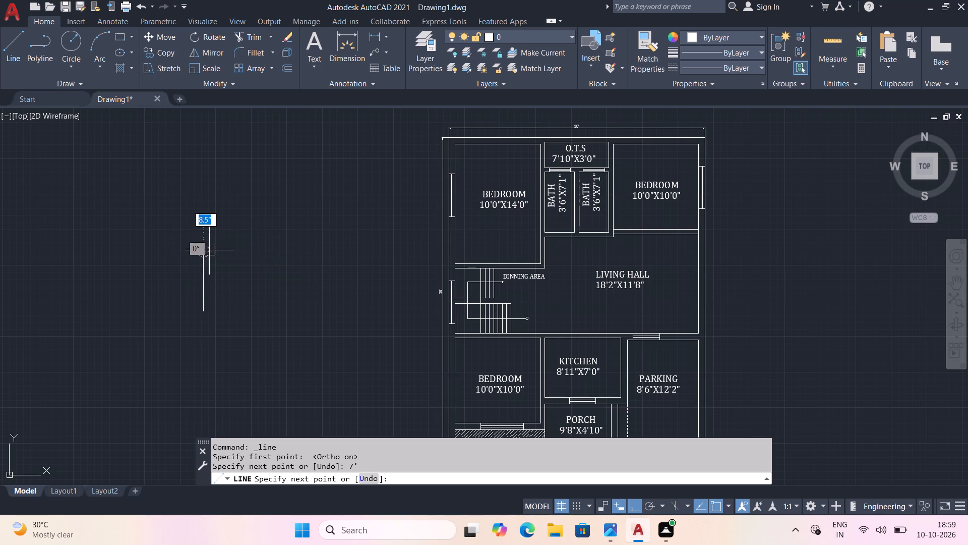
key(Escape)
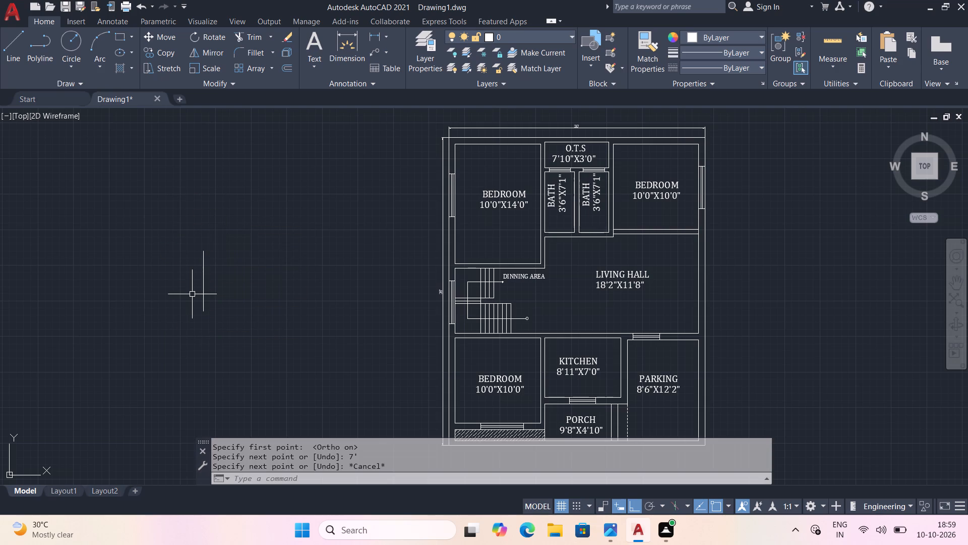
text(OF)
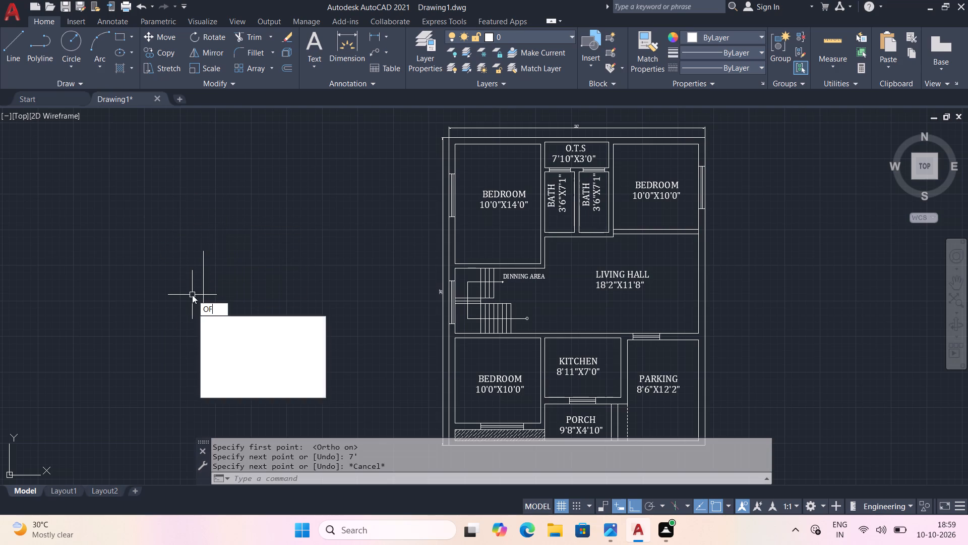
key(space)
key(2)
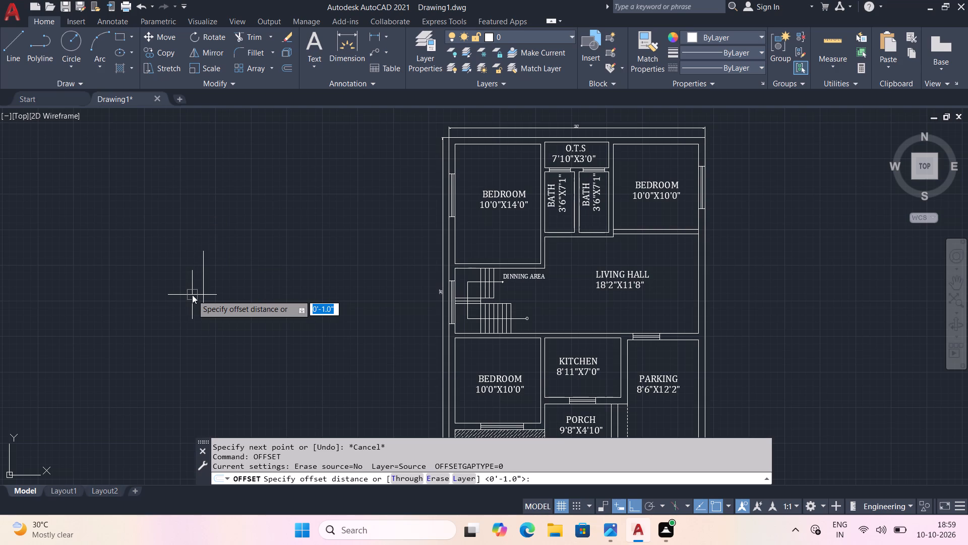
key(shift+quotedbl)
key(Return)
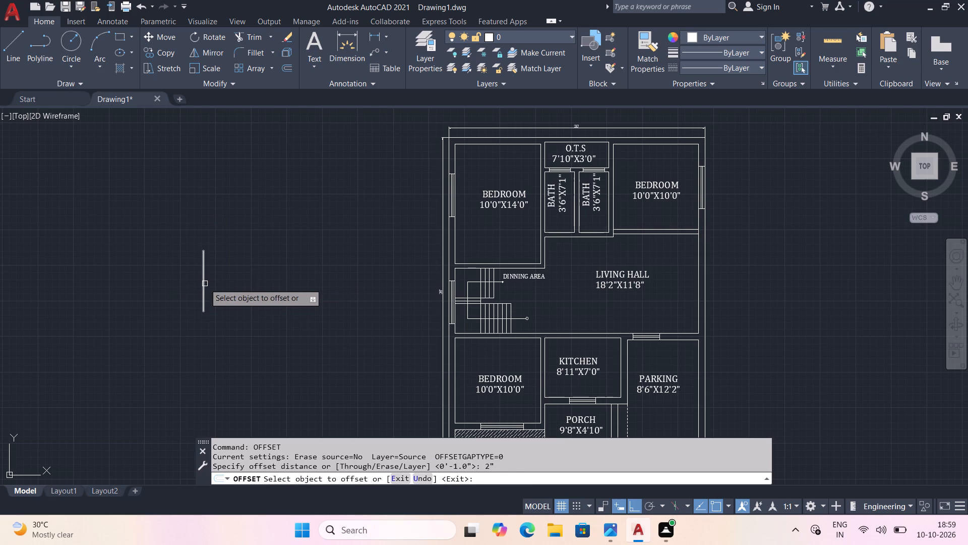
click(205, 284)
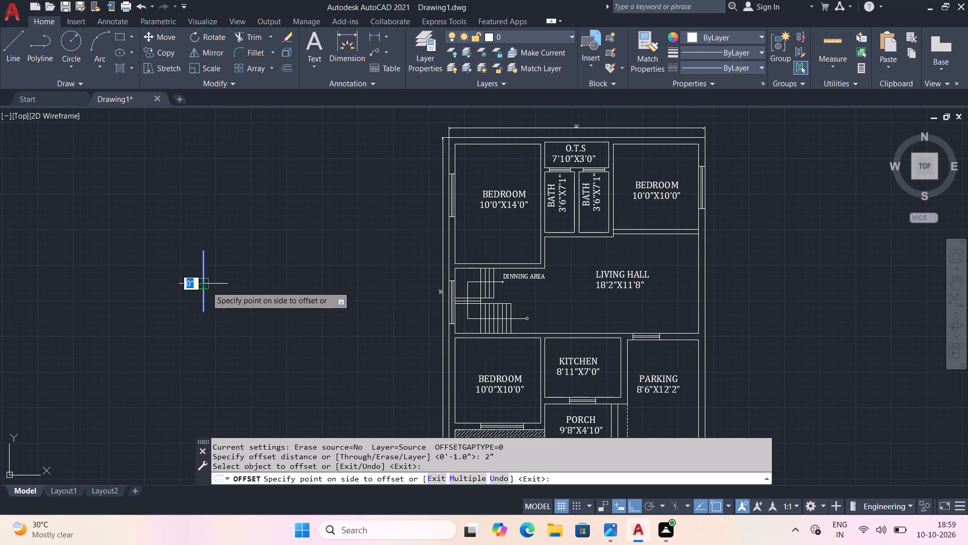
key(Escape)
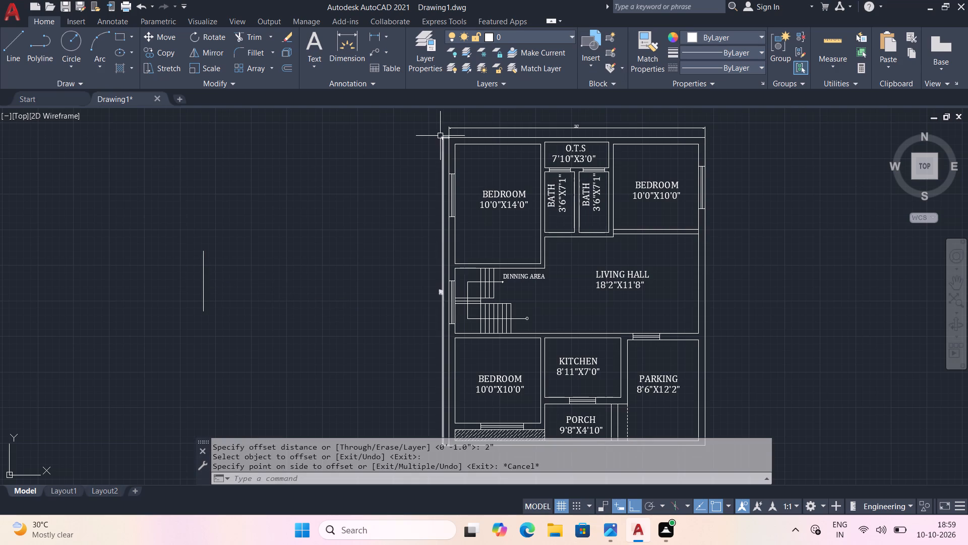
Insert the Door - Imperial sample block in the empty space northwest of the plan, and close the tool palettes.
key(ctrl+3)
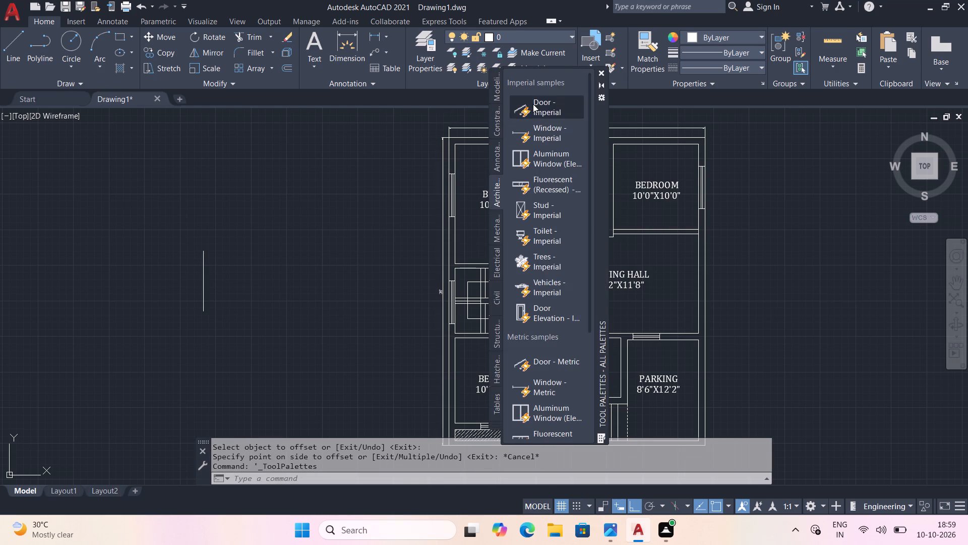
click(533, 105)
click(284, 181)
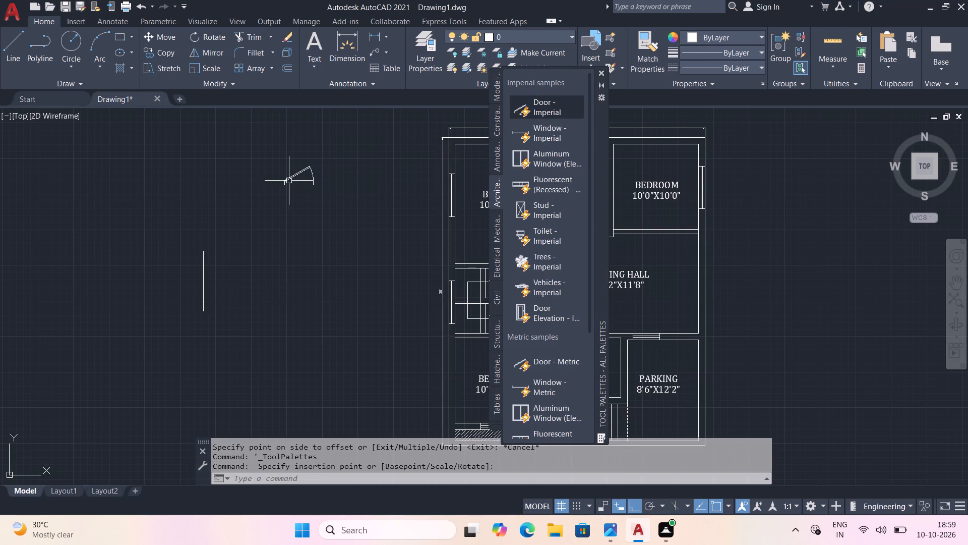
key(Escape)
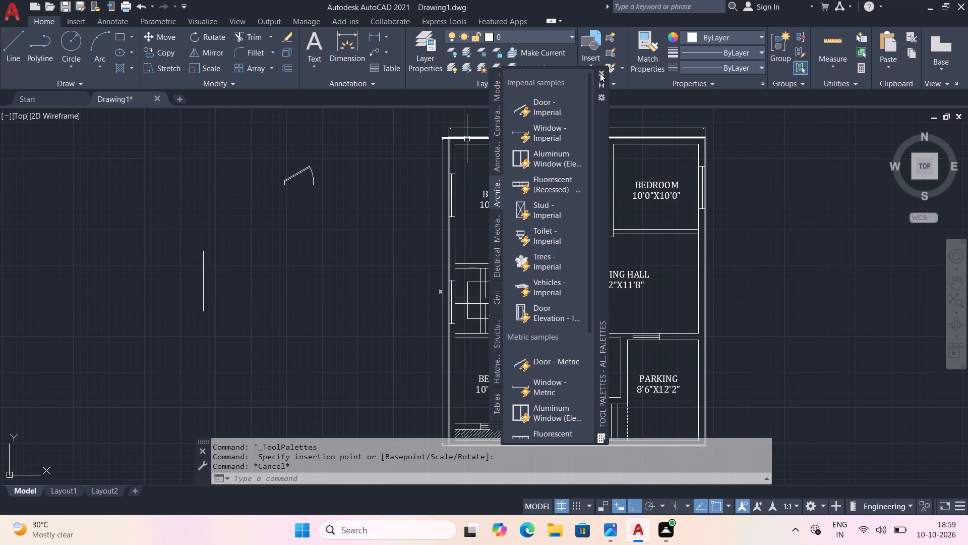
click(603, 73)
Set the inserted door block's opening angle to Open 90°.
scroll(283, 174, up, 2)
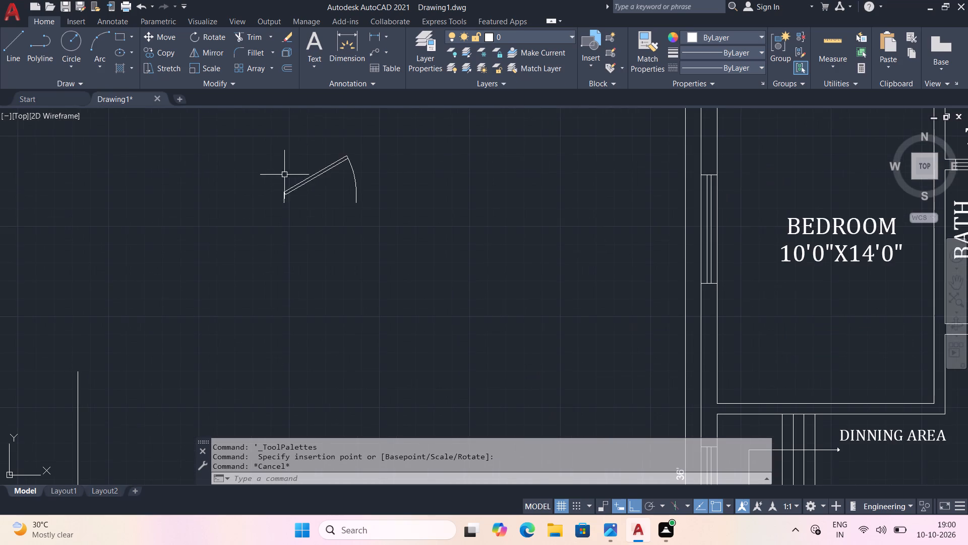
click(291, 185)
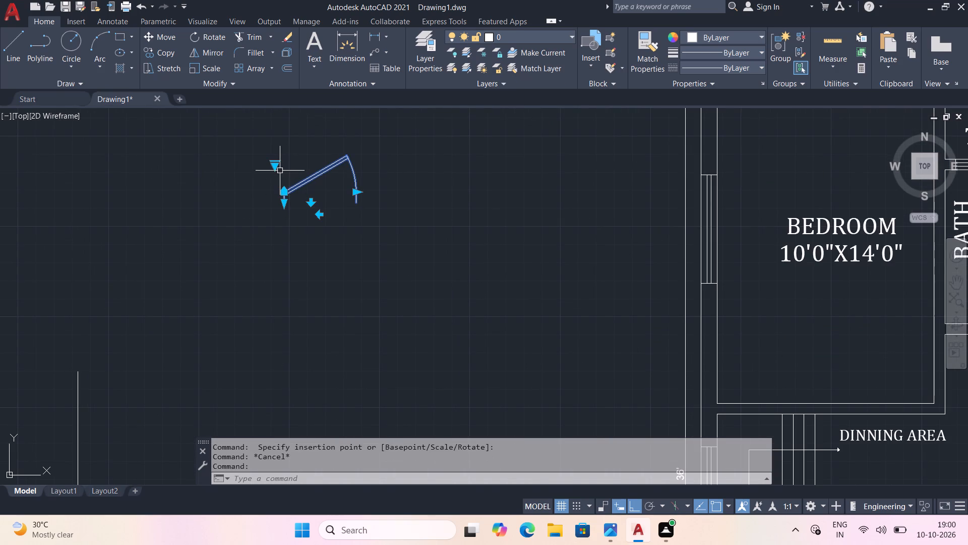
click(277, 171)
click(271, 166)
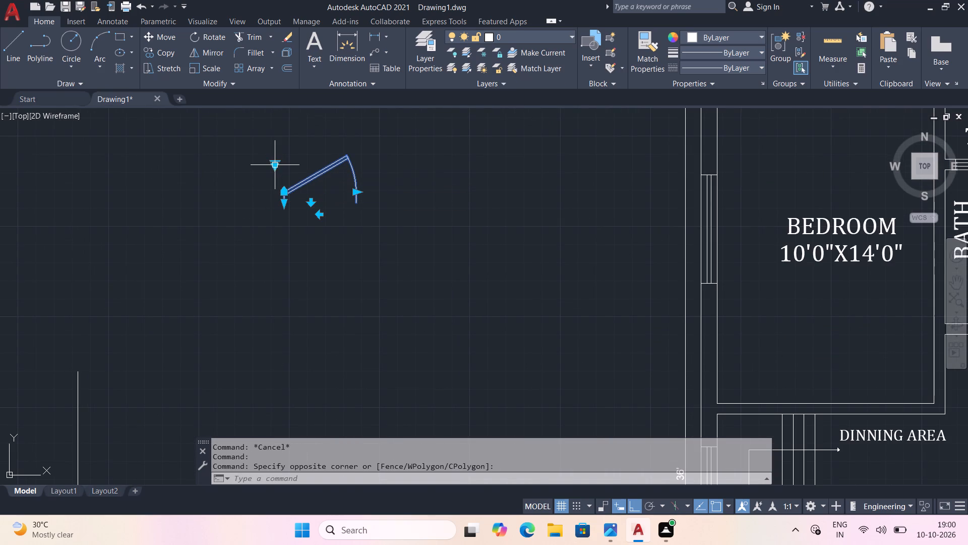
click(275, 167)
click(310, 212)
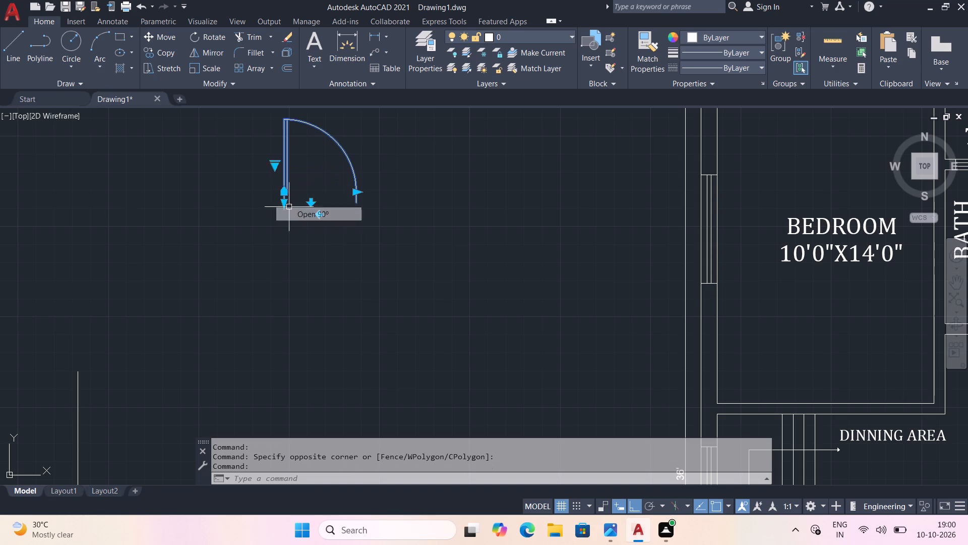
scroll(308, 132, up, 1)
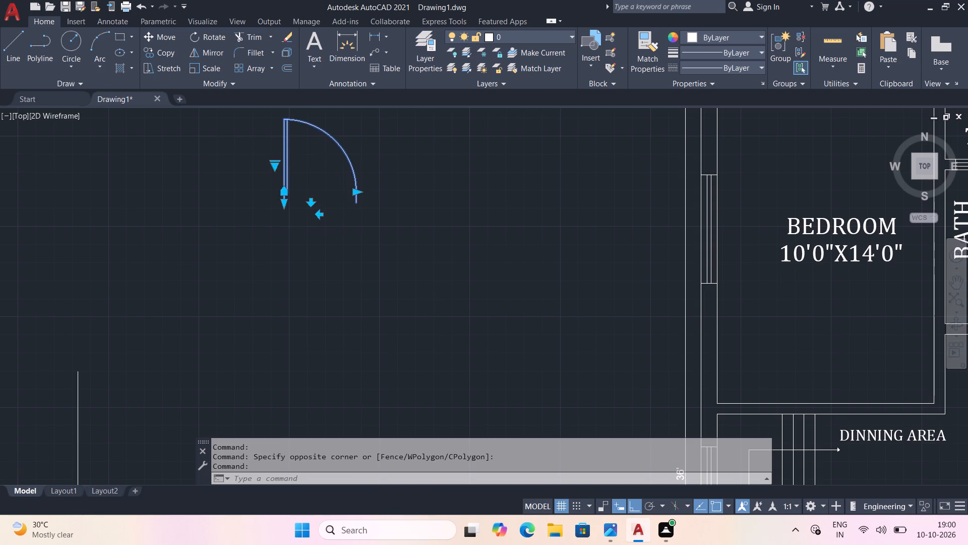
key(Escape)
Examine the door leaf's thickness and length and the swing arc's radius with Quick measure.
scroll(447, 146, up, 1)
middle_drag(434, 212, 489, 254)
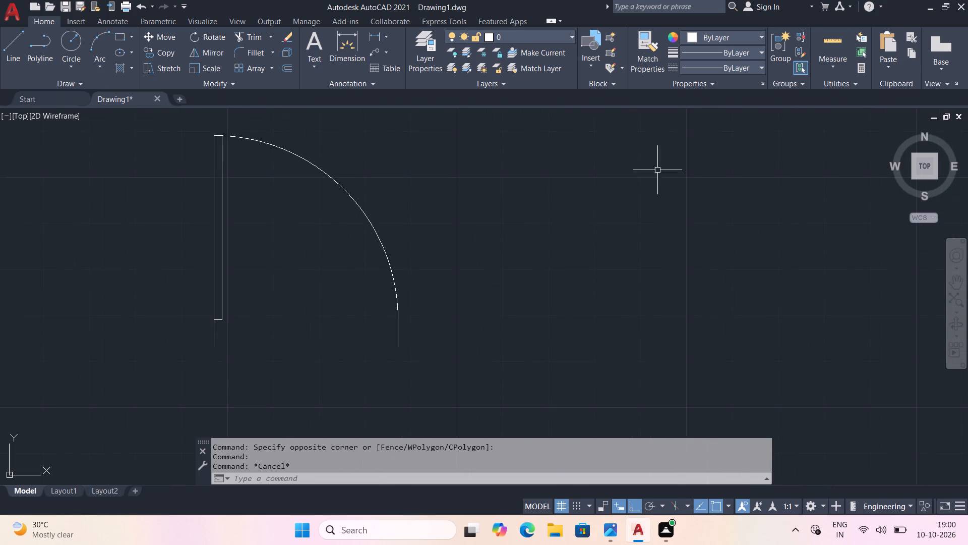
click(825, 41)
scroll(146, 319, up, 1)
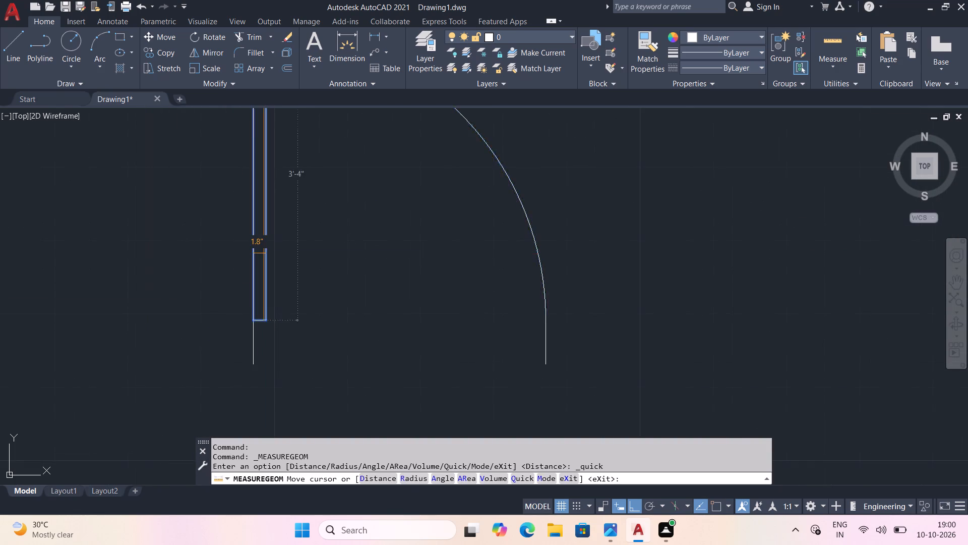
scroll(264, 253, up, 1)
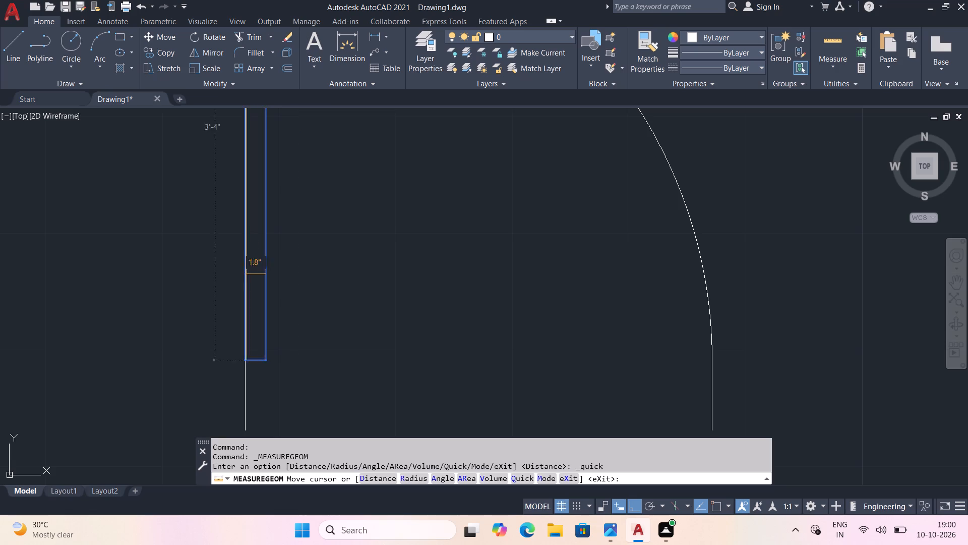
scroll(232, 323, down, 3)
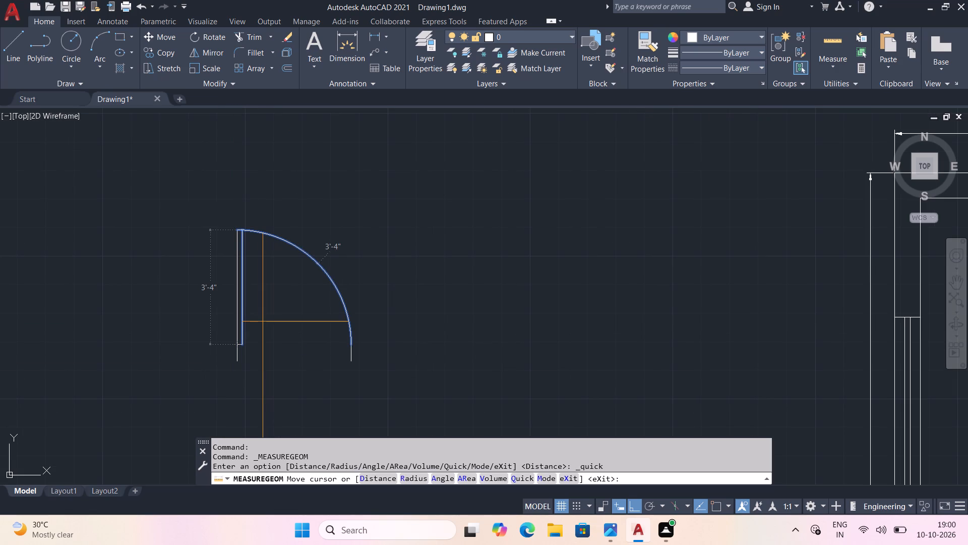
key(Escape)
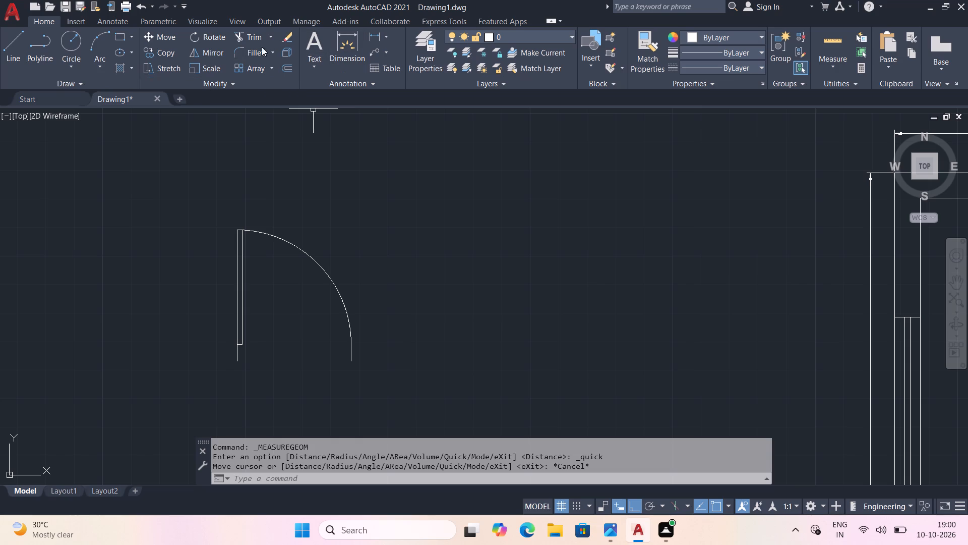
Dimension the door's full height including the jamb line, and the length of the door leaf alone.
click(342, 45)
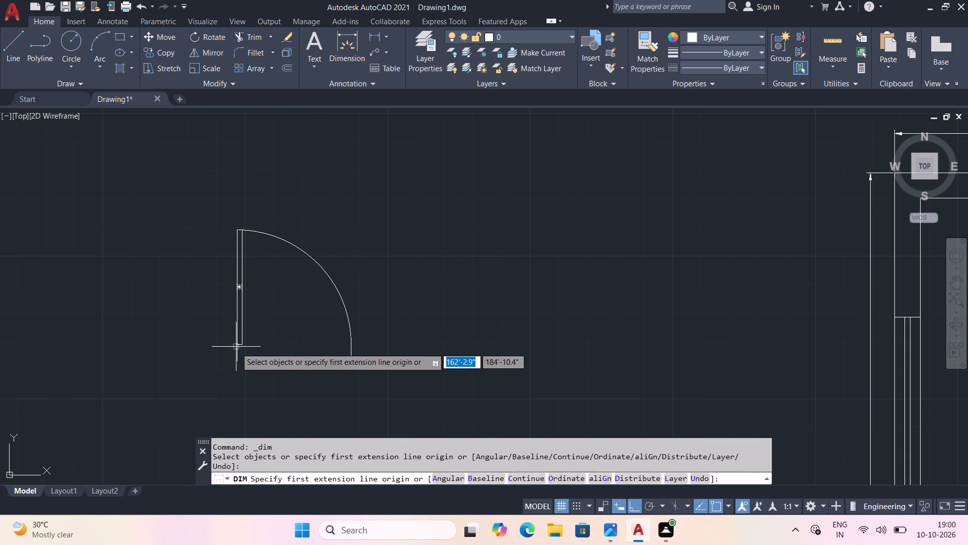
click(235, 359)
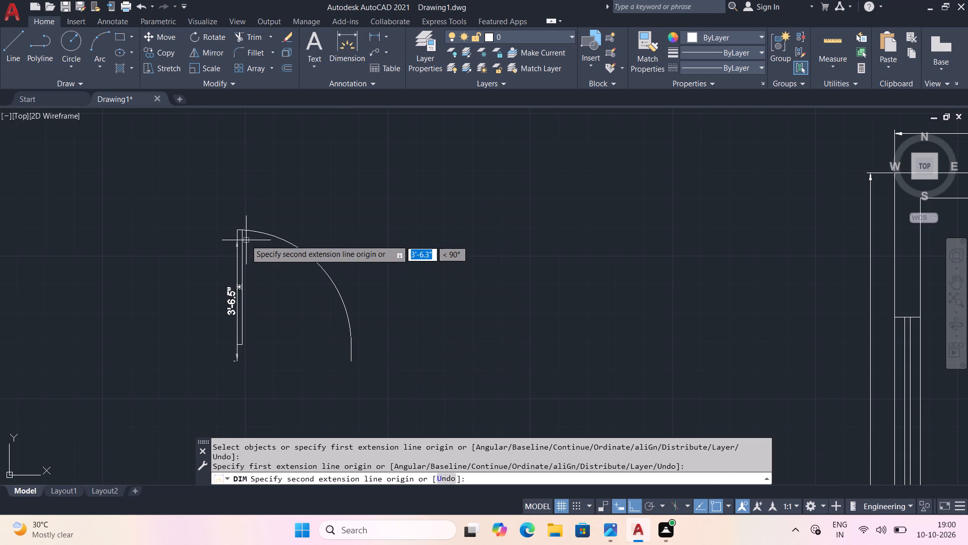
click(235, 235)
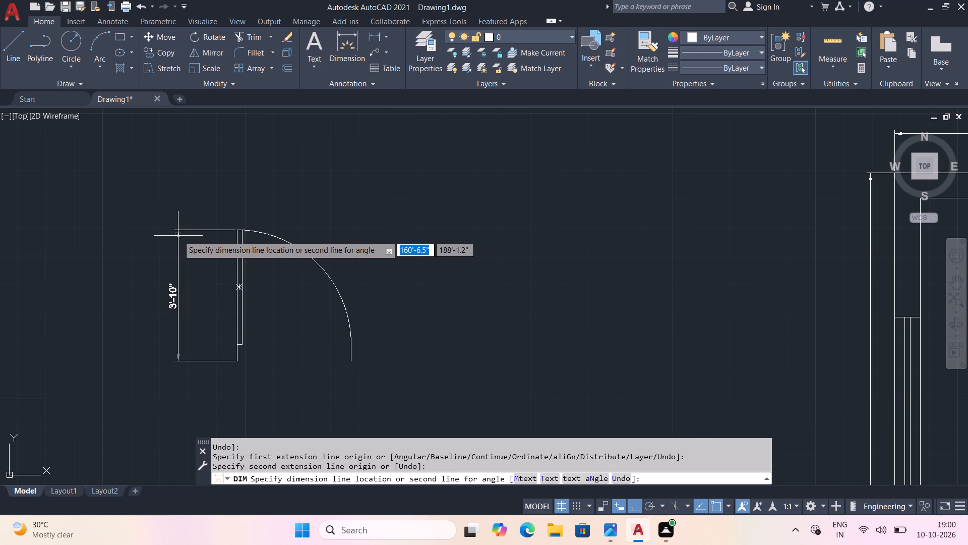
click(178, 236)
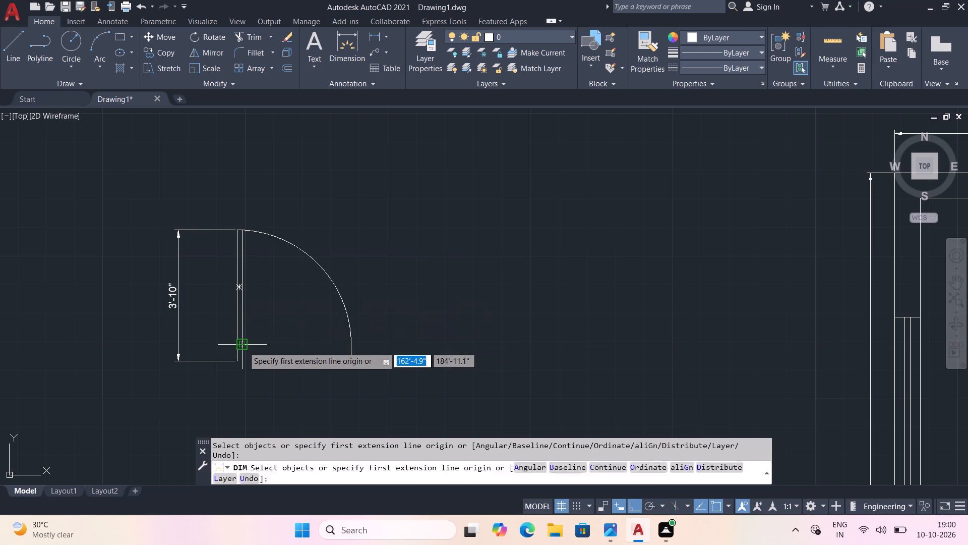
click(243, 346)
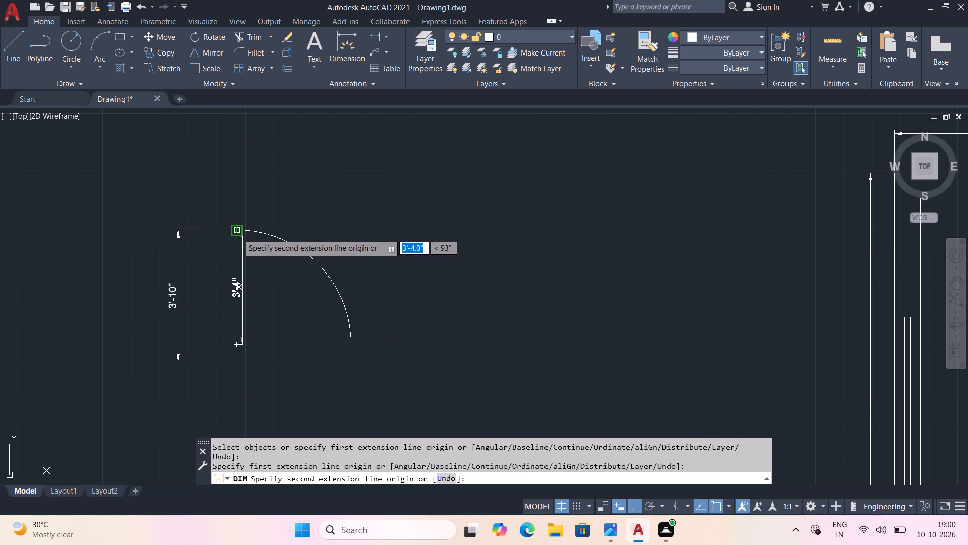
click(241, 232)
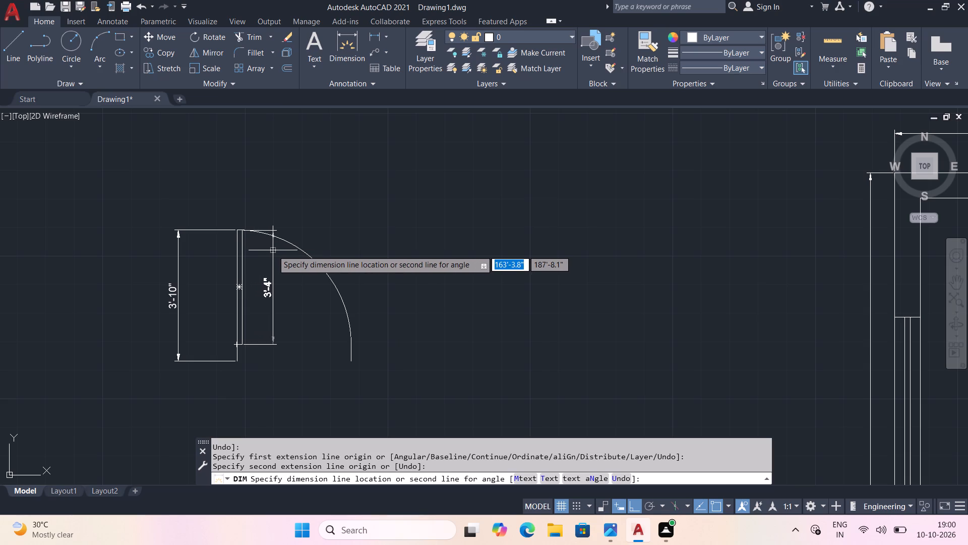
click(273, 250)
scroll(324, 349, down, 1)
middle_drag(314, 354, 301, 228)
key(Escape)
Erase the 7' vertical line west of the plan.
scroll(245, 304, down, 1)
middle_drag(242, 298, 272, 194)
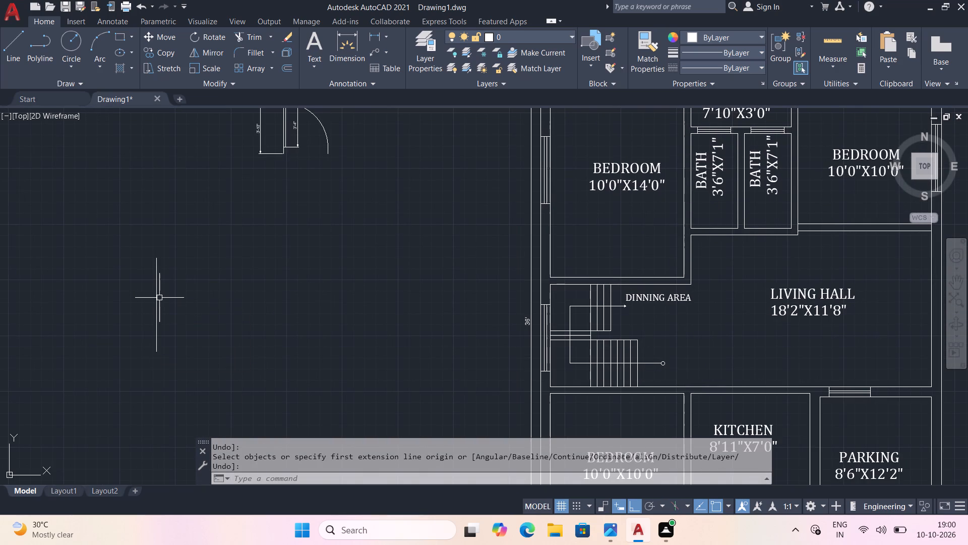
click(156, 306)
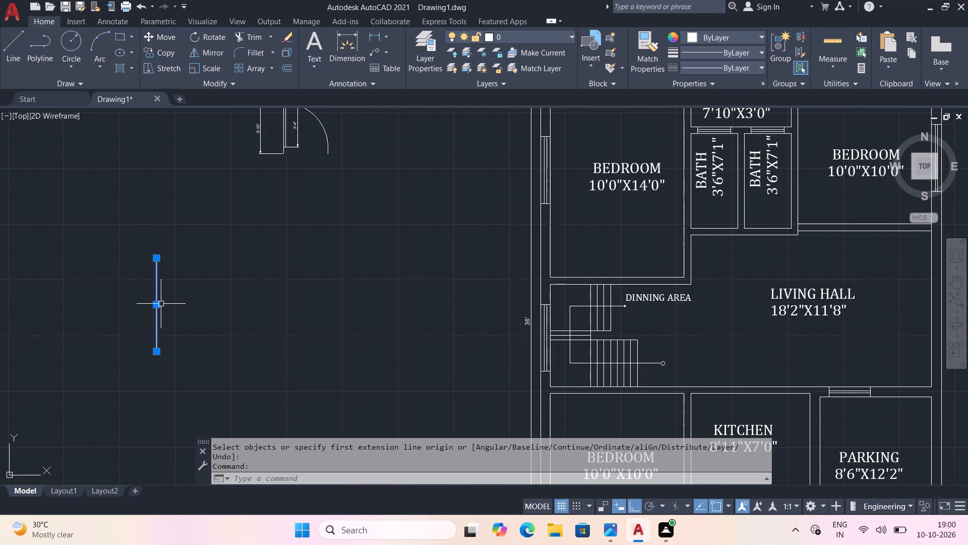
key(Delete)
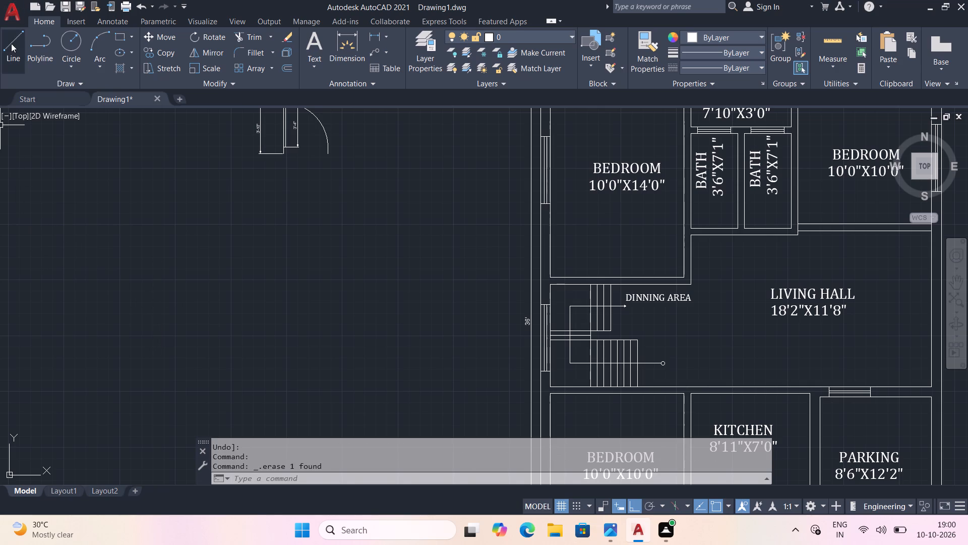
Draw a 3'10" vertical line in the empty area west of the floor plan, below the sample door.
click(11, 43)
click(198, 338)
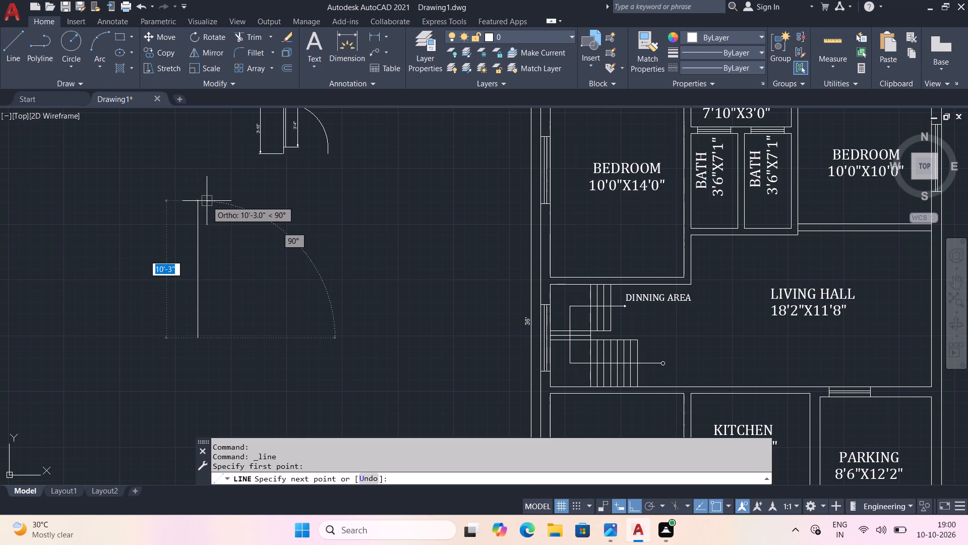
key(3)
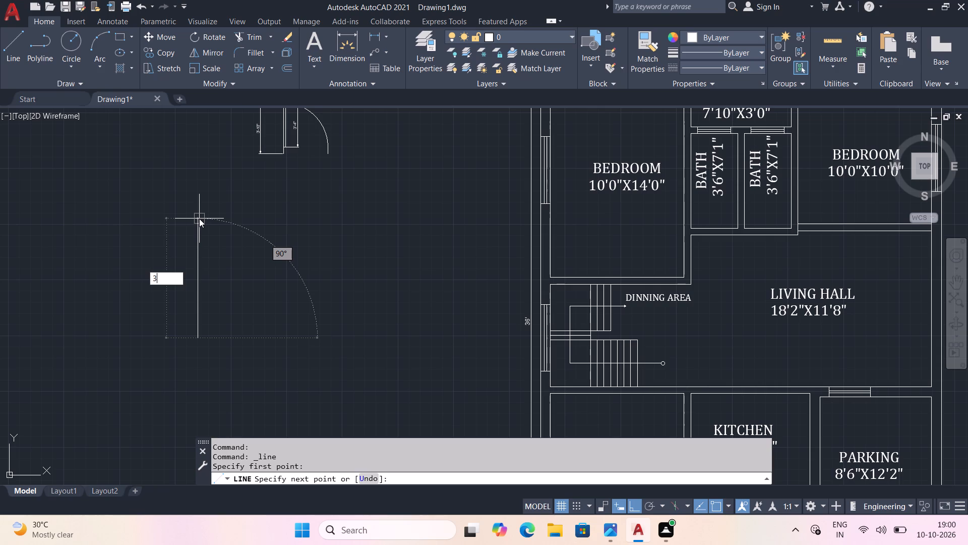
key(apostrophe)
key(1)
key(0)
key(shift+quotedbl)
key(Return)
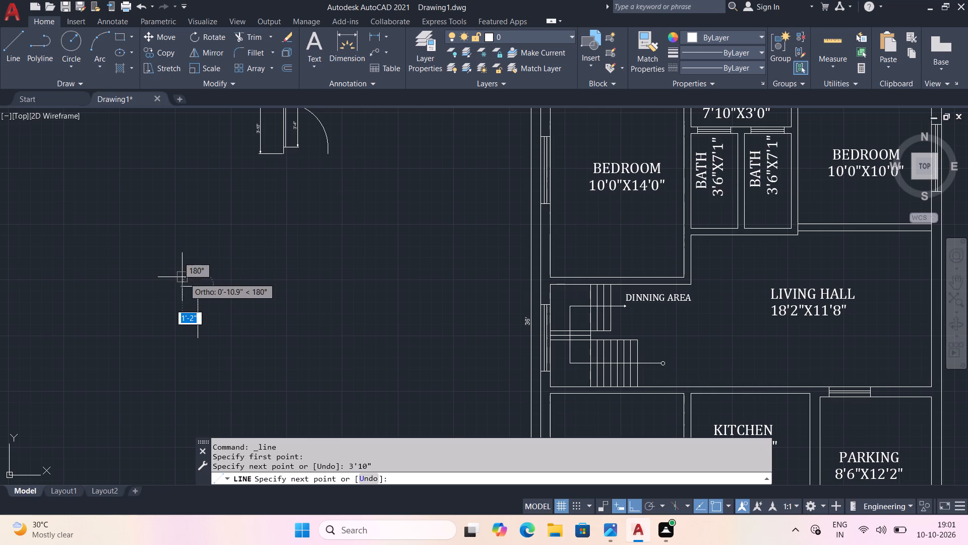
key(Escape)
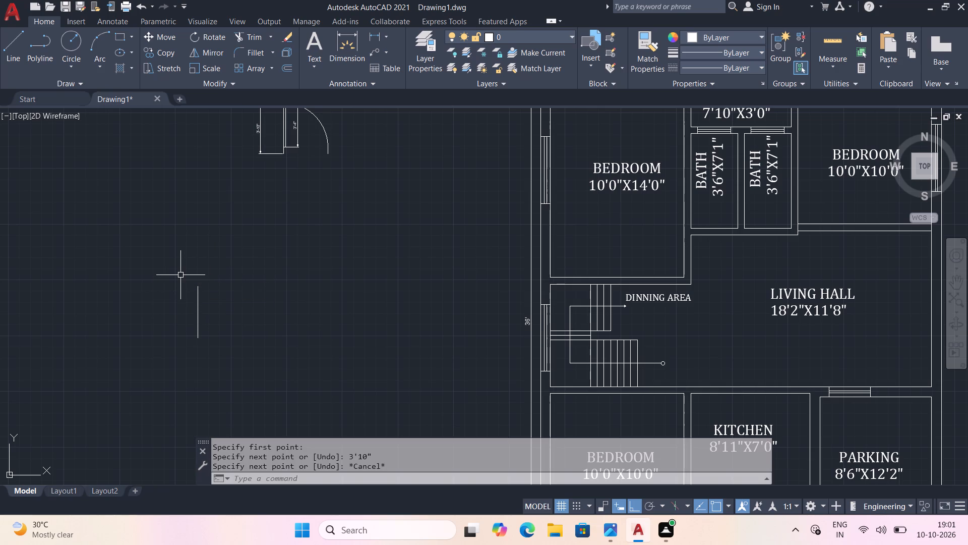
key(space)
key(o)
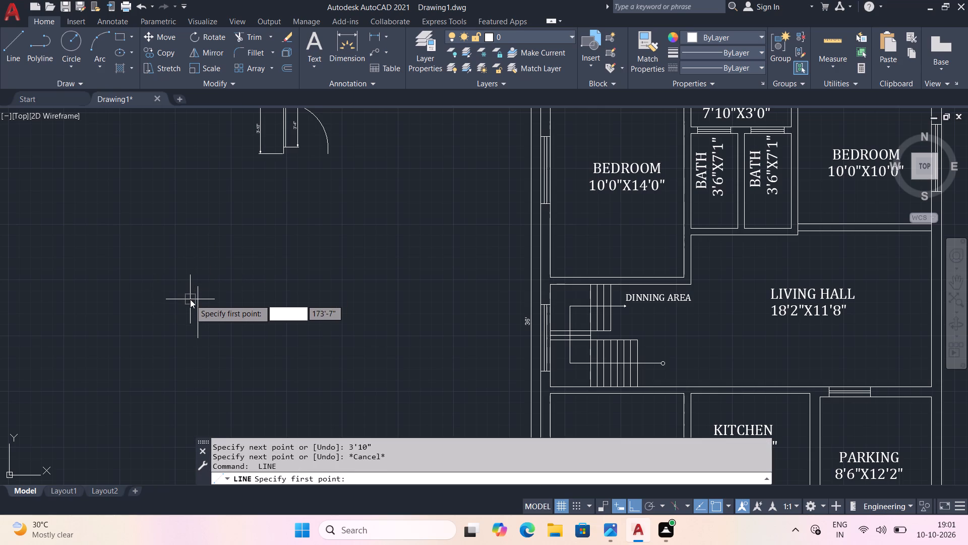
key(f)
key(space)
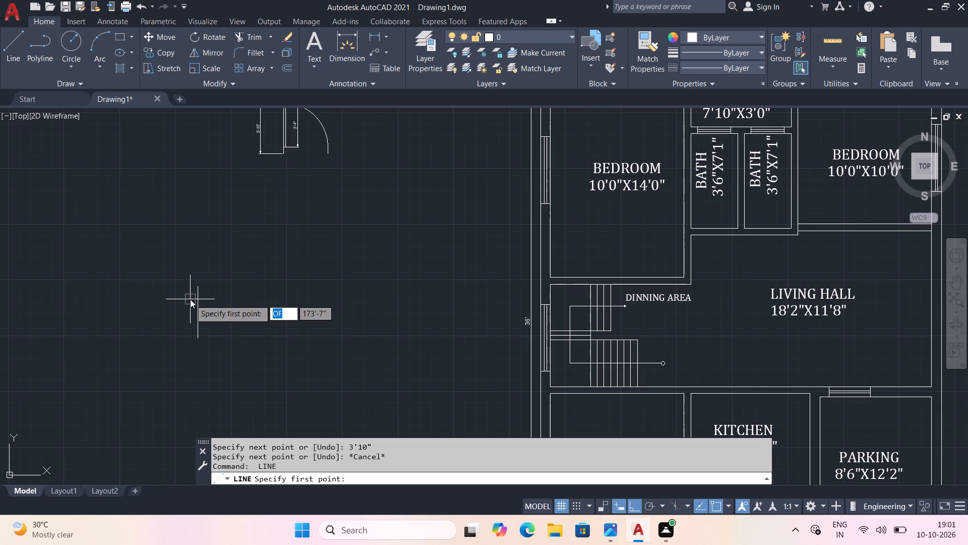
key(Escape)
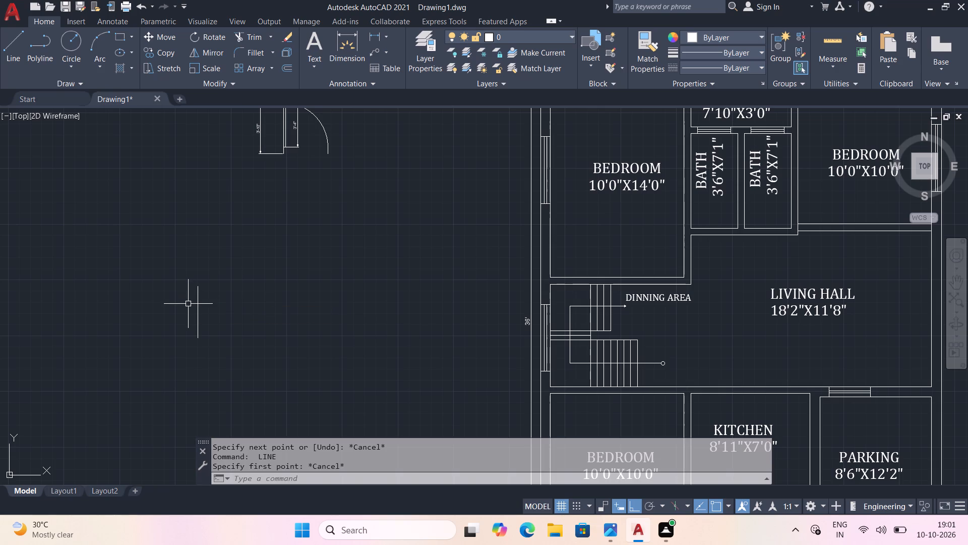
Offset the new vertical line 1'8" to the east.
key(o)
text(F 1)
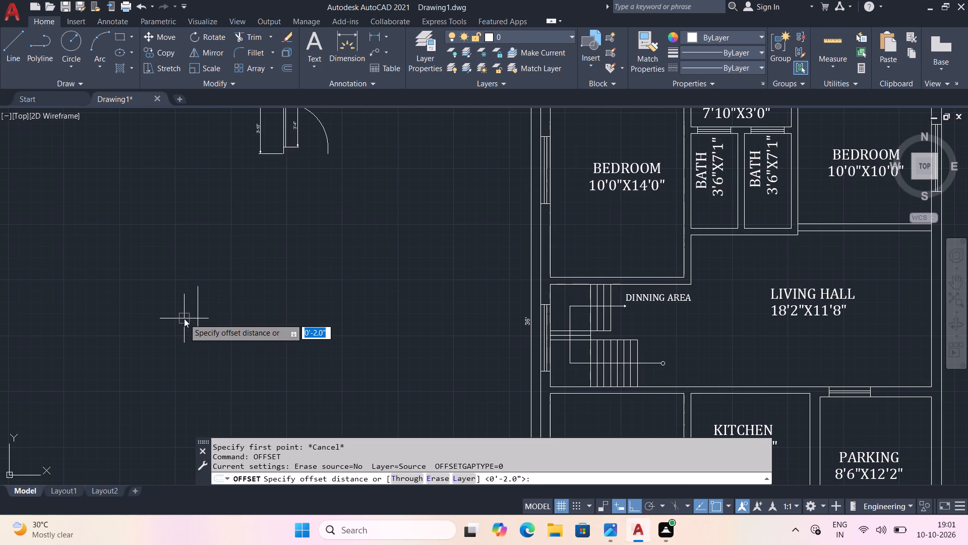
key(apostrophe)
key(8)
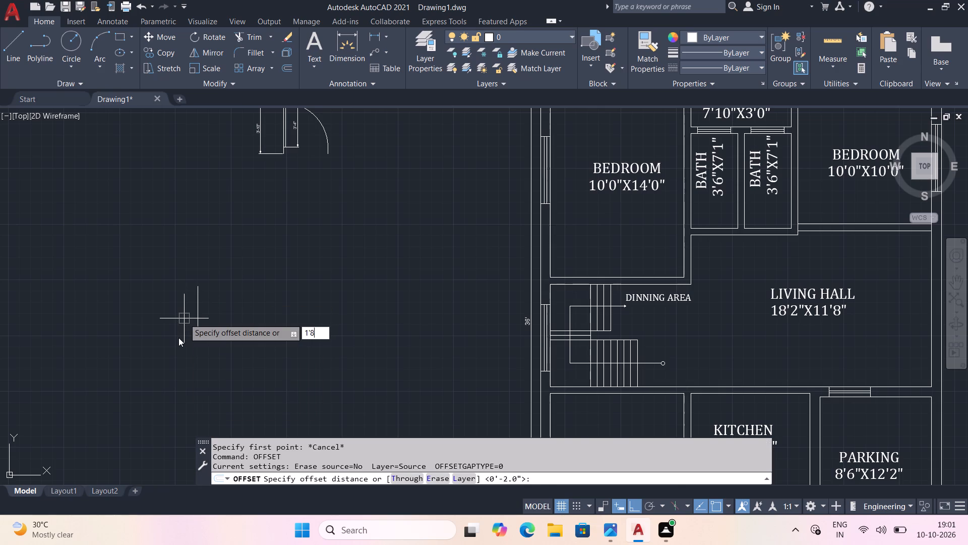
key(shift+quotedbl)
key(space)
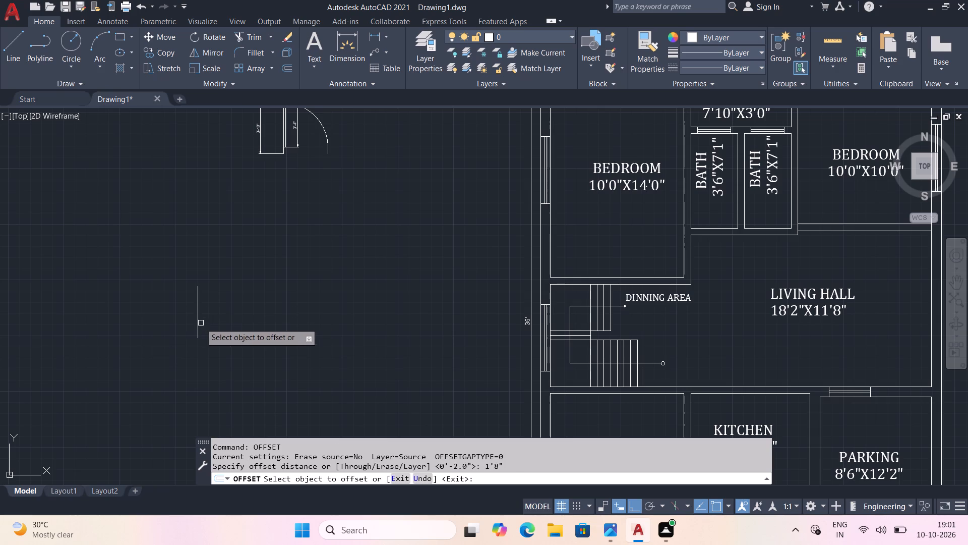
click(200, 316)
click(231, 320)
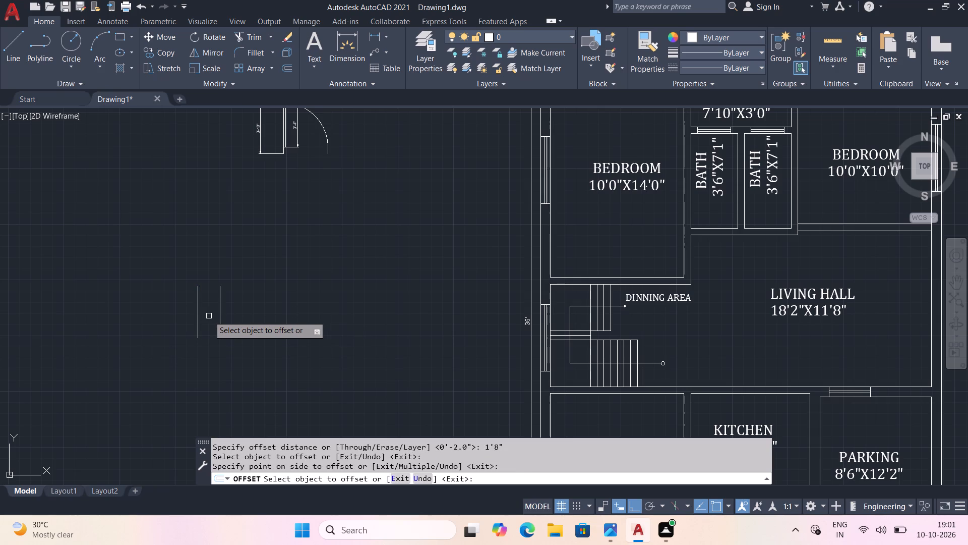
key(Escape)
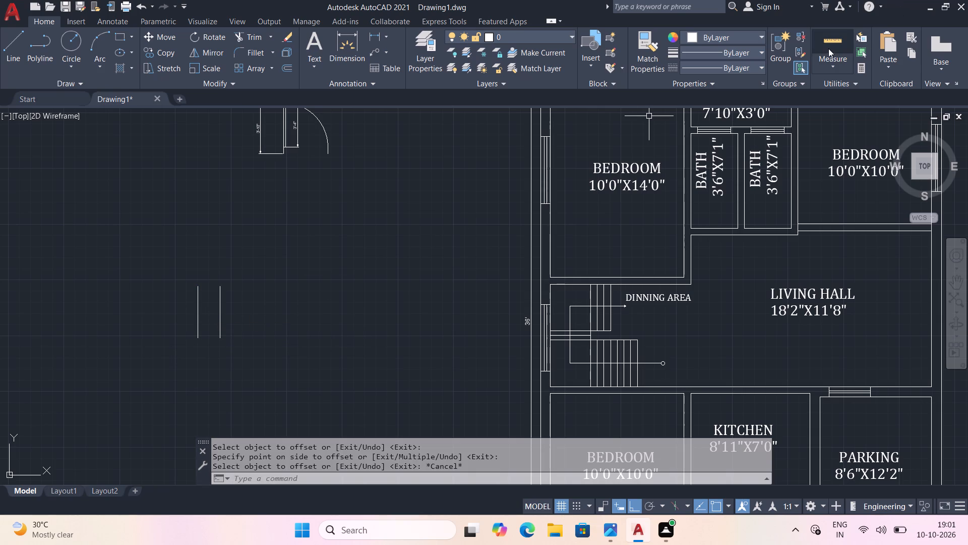
Examine the sample door's leaf thickness, leaf length and swing radius with Quick measure.
click(828, 45)
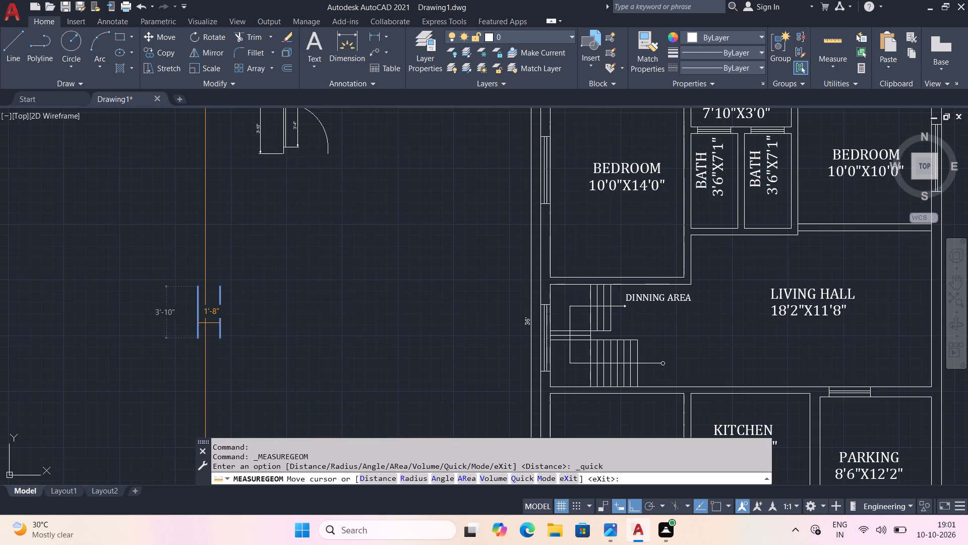
middle_drag(301, 148, 244, 336)
scroll(227, 334, up, 3)
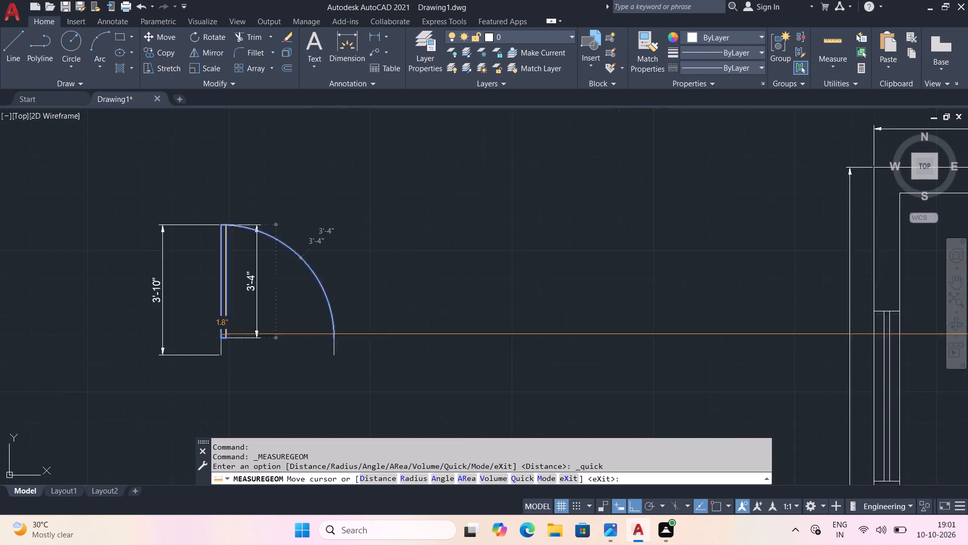
scroll(227, 317, up, 2)
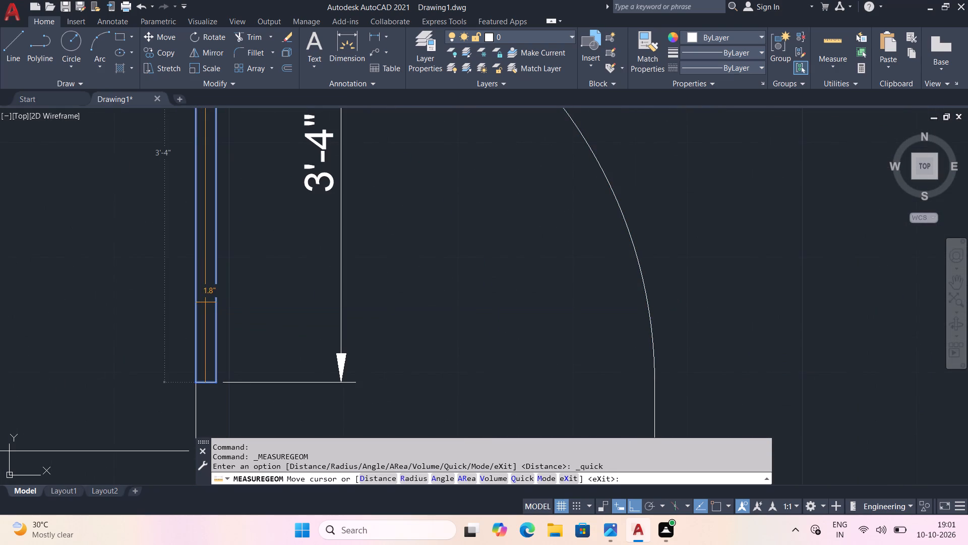
middle_drag(206, 312, 191, 400)
scroll(203, 355, down, 1)
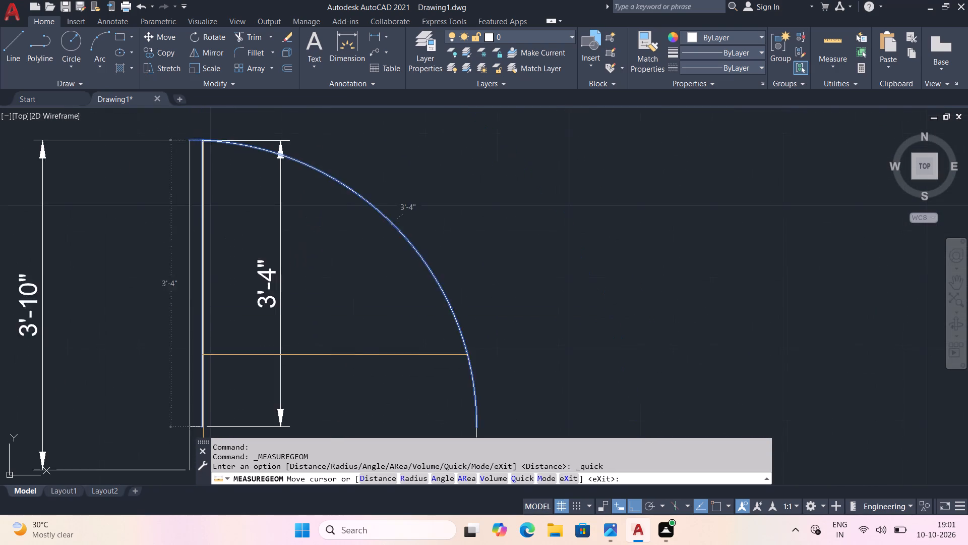
scroll(203, 355, down, 1)
scroll(205, 320, up, 1)
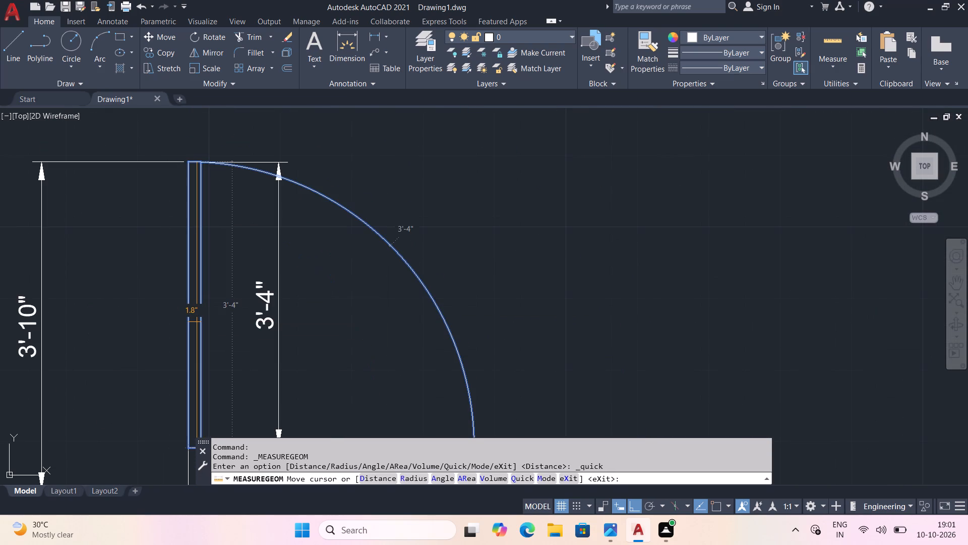
scroll(197, 322, down, 1)
key(Escape)
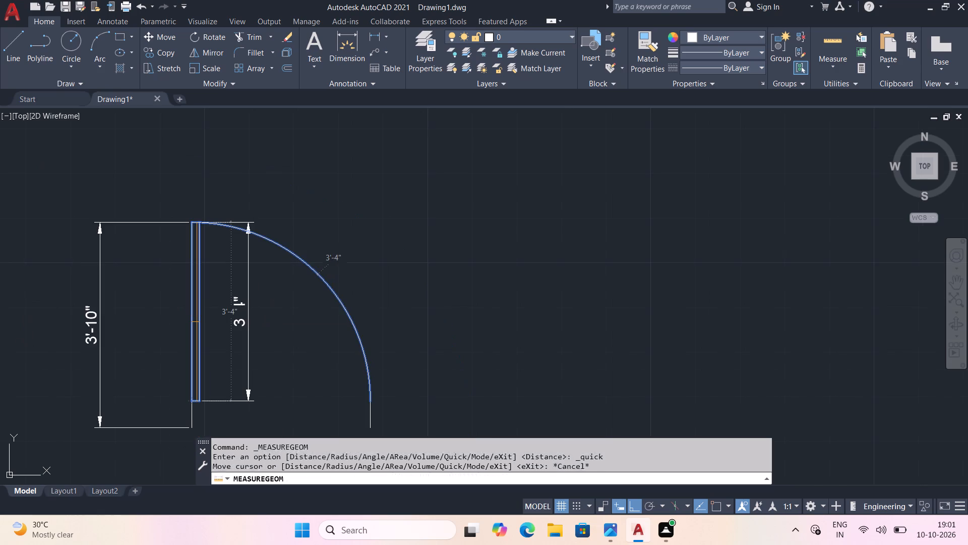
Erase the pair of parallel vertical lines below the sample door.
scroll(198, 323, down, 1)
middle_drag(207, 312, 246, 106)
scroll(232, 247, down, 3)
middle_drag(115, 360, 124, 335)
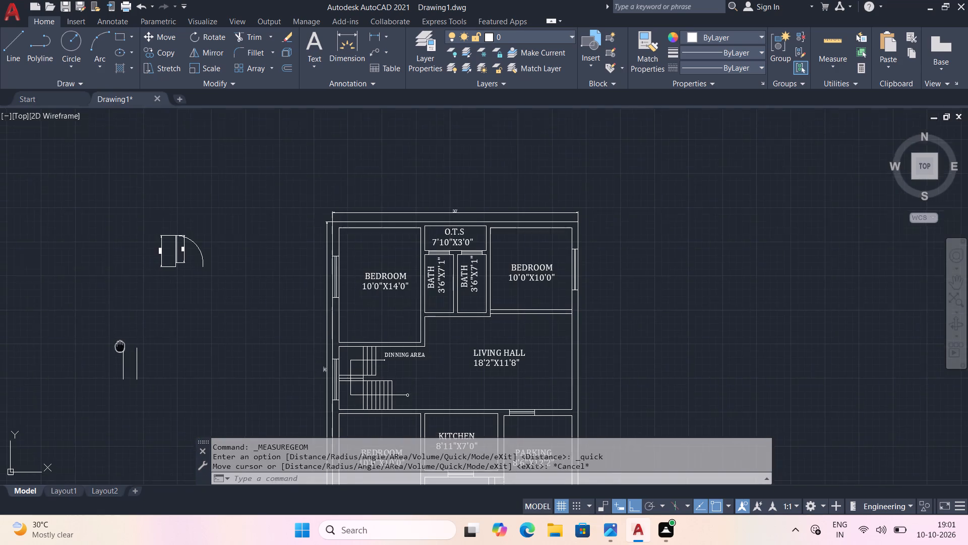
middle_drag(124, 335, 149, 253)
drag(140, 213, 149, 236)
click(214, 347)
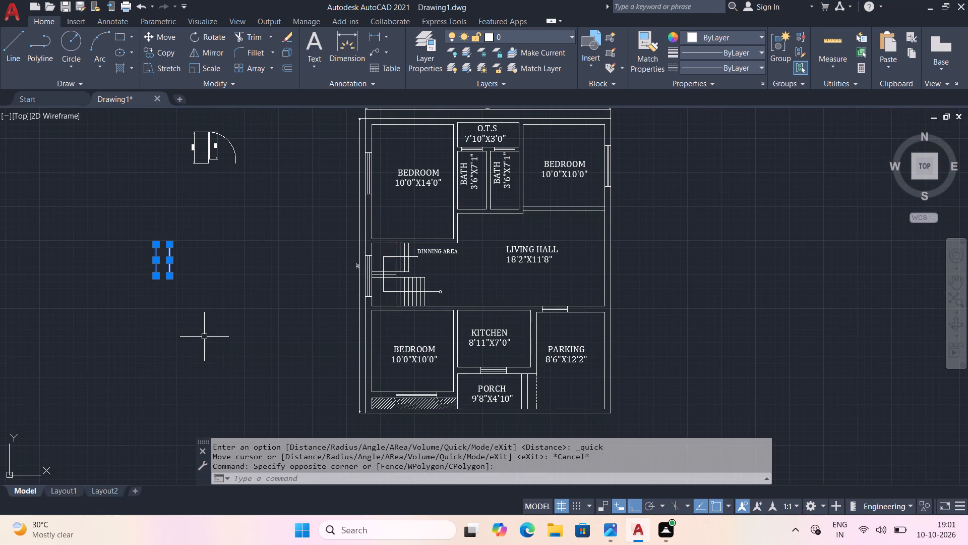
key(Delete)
Erase the 3'-4" and 3'-10" dimensions from the sample door.
middle_drag(237, 145, 206, 309)
scroll(206, 304, up, 2)
scroll(165, 328, up, 1)
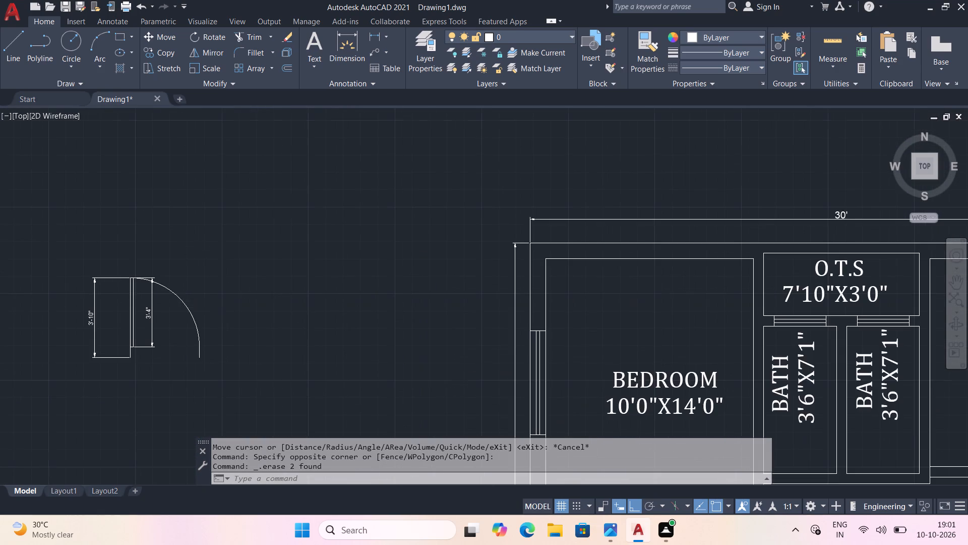
click(141, 328)
key(Delete)
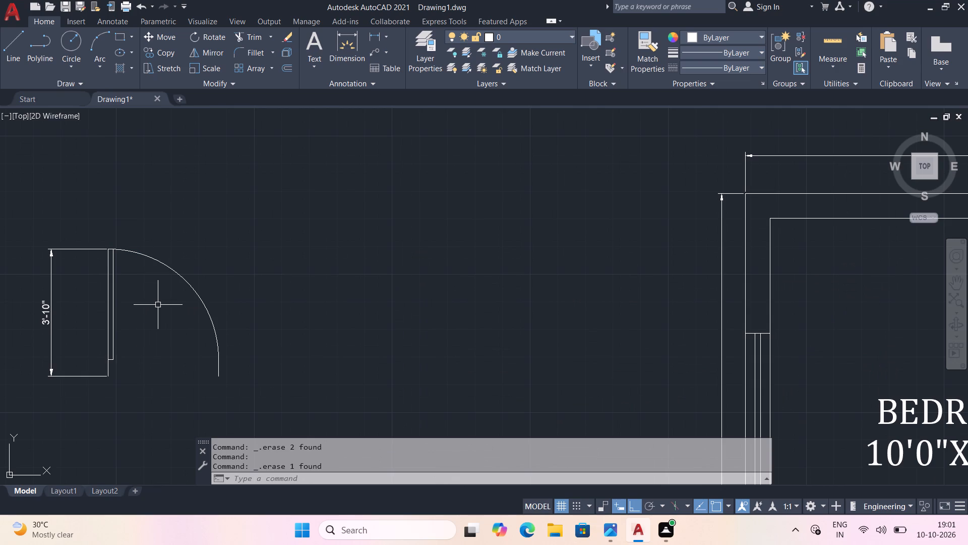
click(58, 253)
click(71, 249)
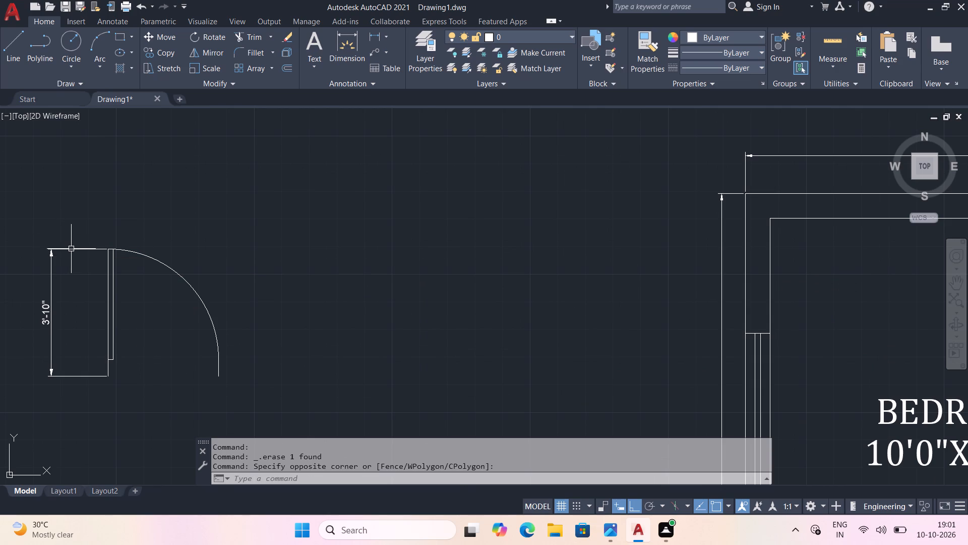
click(71, 249)
click(49, 250)
key(Delete)
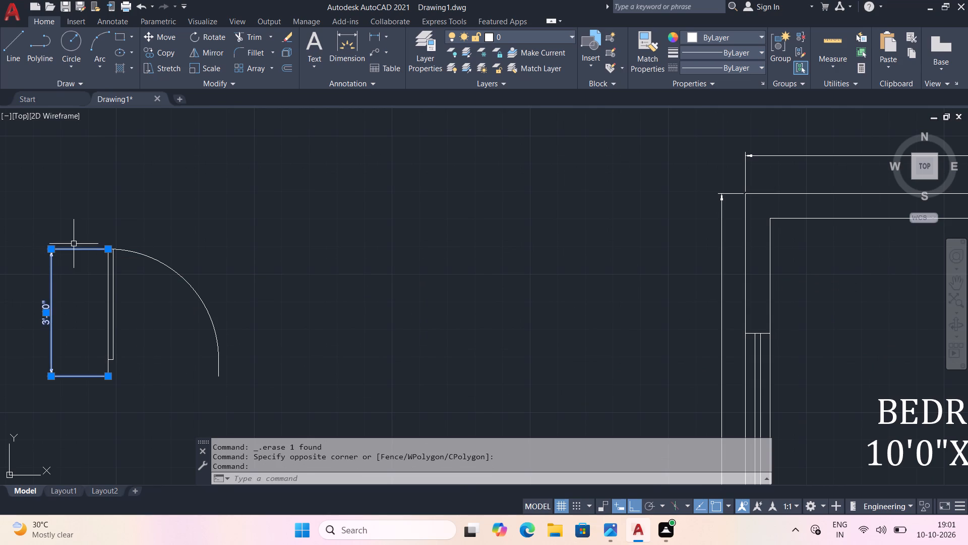
Resize the sample door block's opening width to 3'.
scroll(219, 336, up, 1)
middle_drag(222, 334, 232, 329)
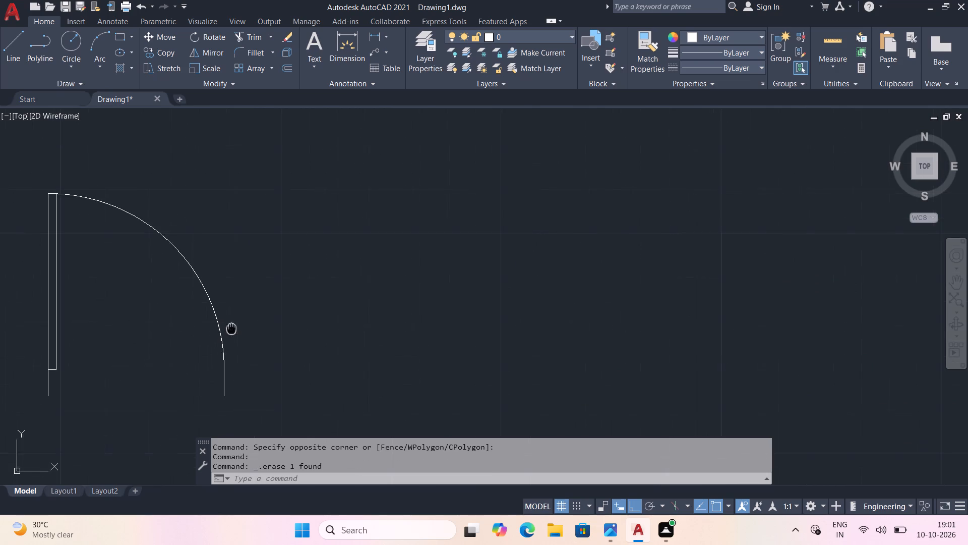
middle_drag(232, 329, 241, 321)
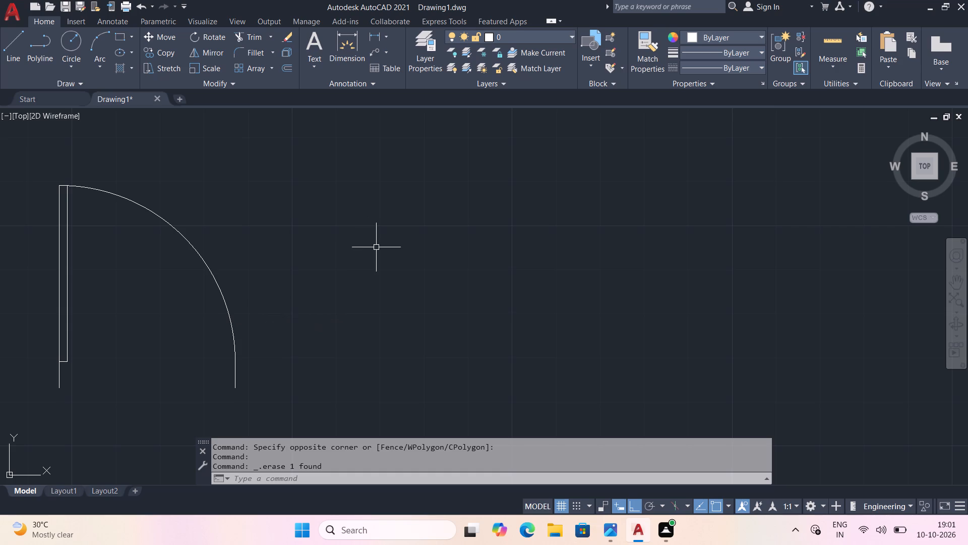
scroll(361, 286, down, 1)
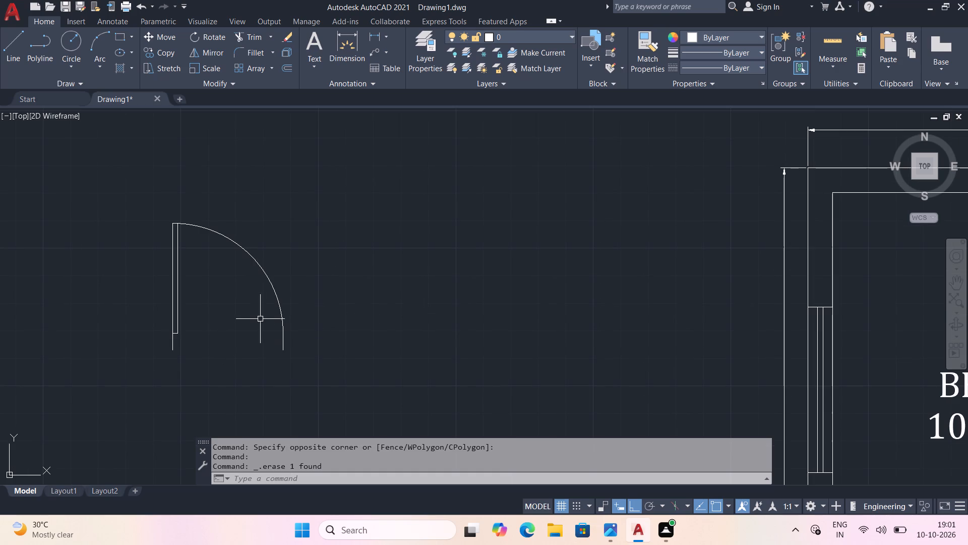
click(284, 319)
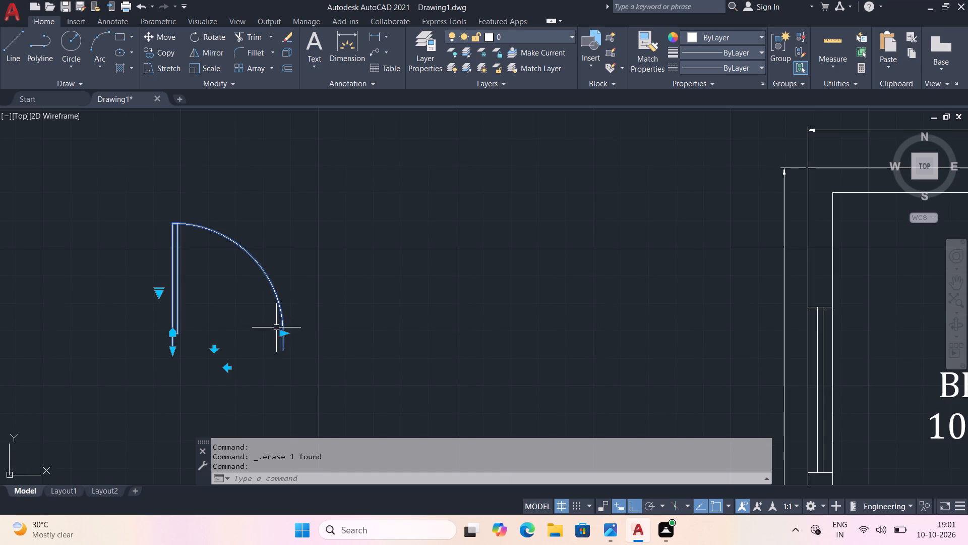
click(283, 334)
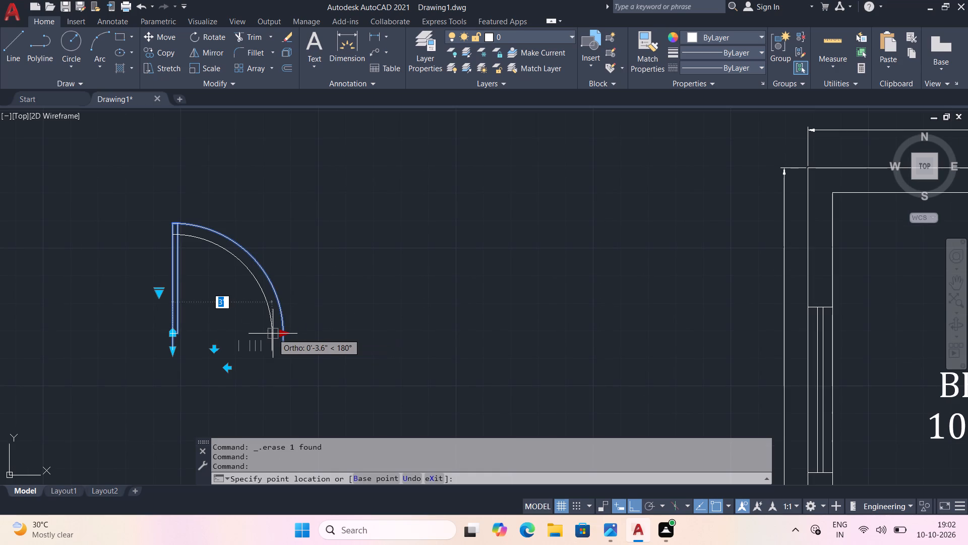
click(273, 334)
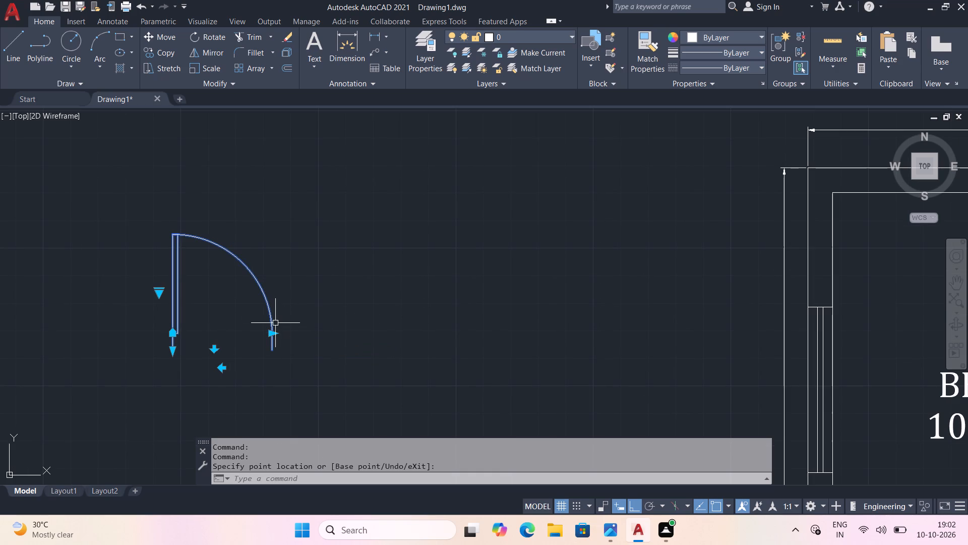
middle_drag(326, 355, 325, 289)
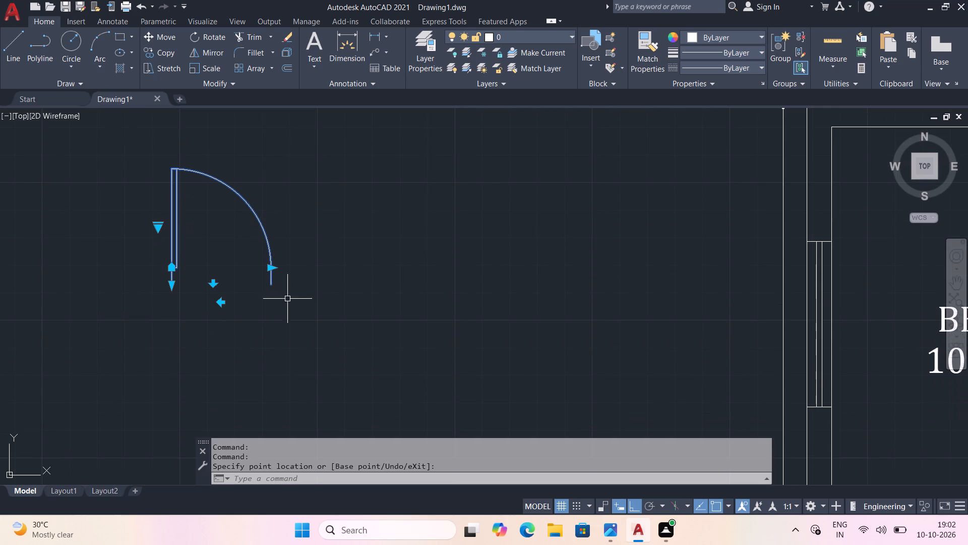
key(Escape)
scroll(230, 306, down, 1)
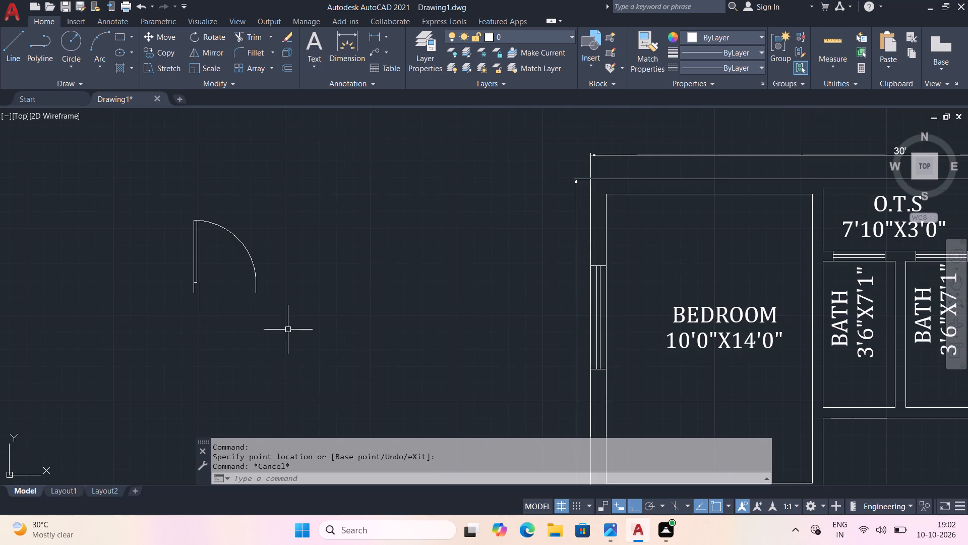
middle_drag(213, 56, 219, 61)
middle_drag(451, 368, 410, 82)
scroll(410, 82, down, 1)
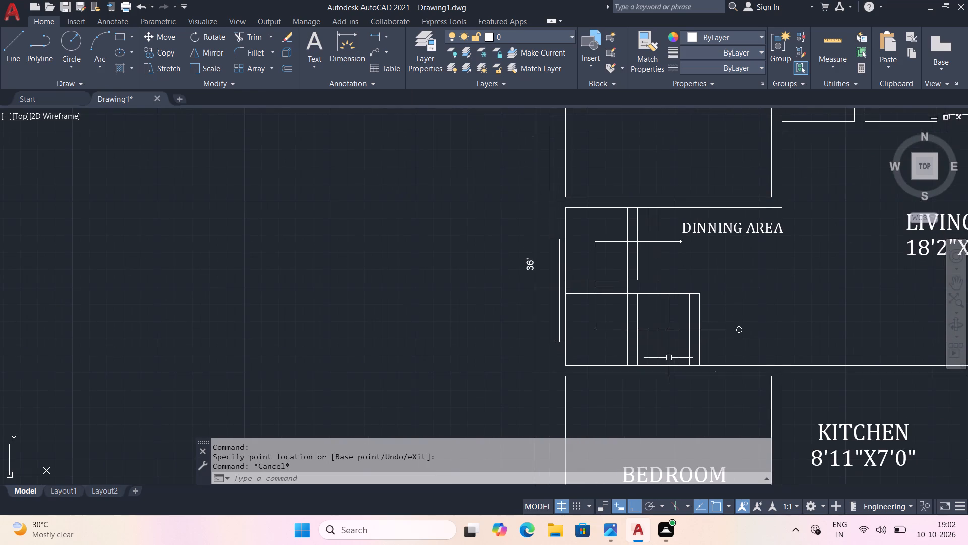
Draw a short horizontal line across the wall thickness at the lower-right inner corner of the 10'0"X14'0" bedroom.
middle_drag(718, 343, 325, 350)
middle_drag(382, 212, 367, 348)
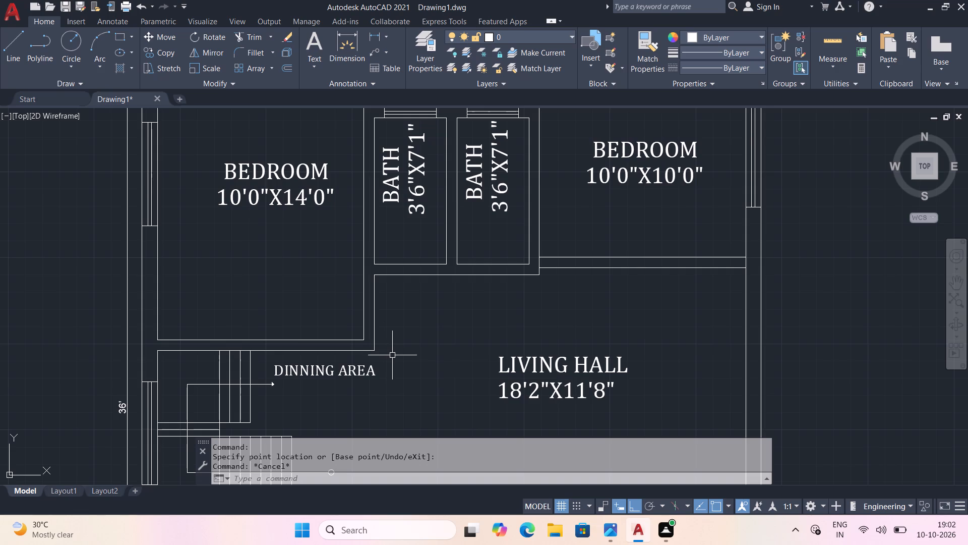
text(L)
key(space)
scroll(372, 339, up, 1)
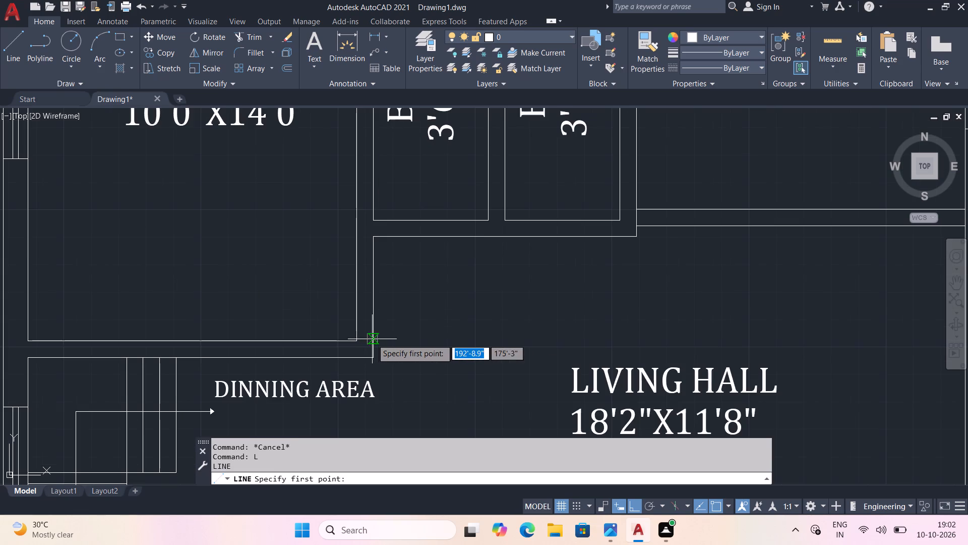
click(351, 343)
click(372, 341)
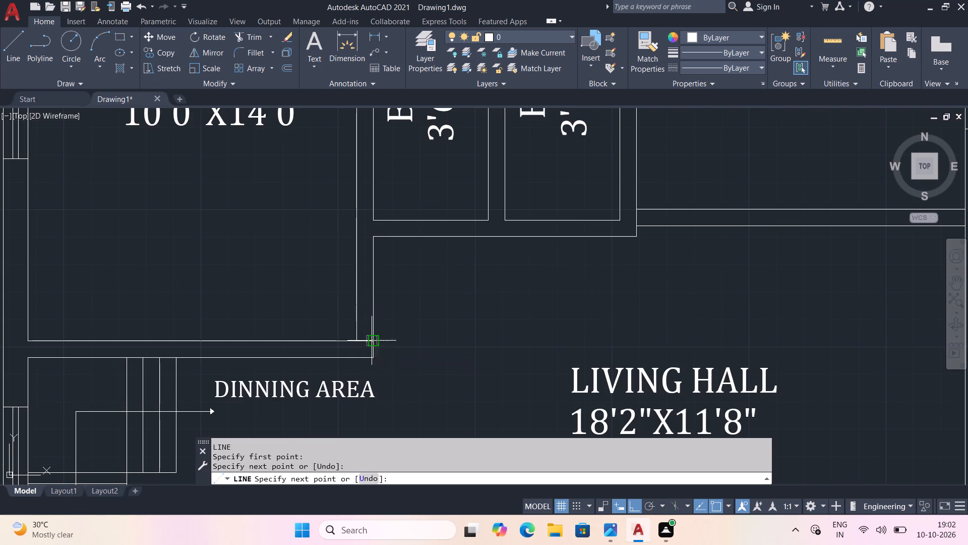
key(space)
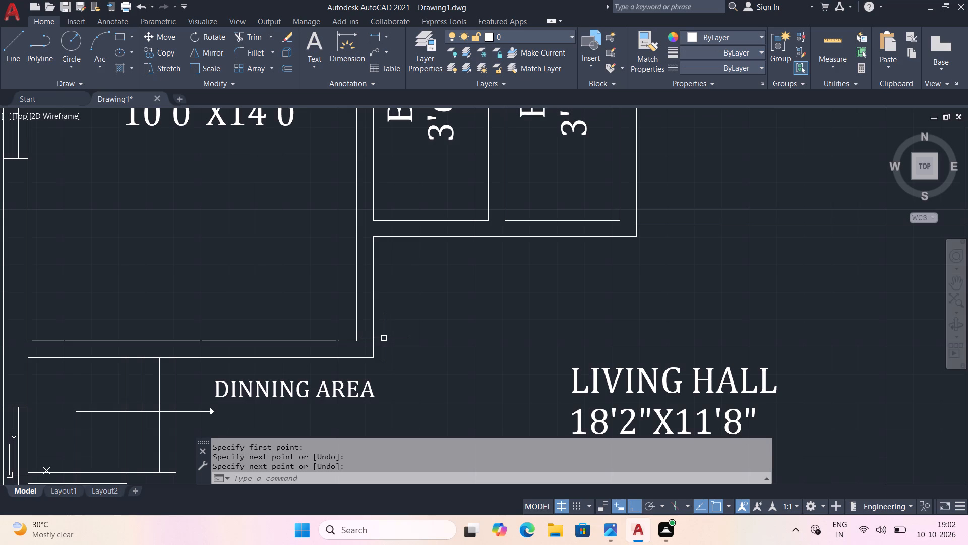
Offset the short line across the bedroom wall 6" upward to mark the door jamb.
key(o)
text(F)
key(space)
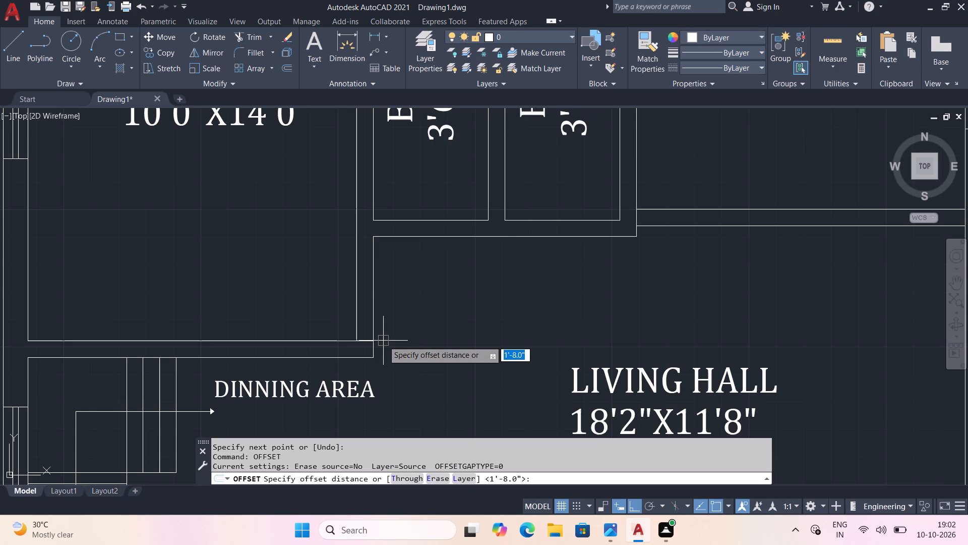
key(6)
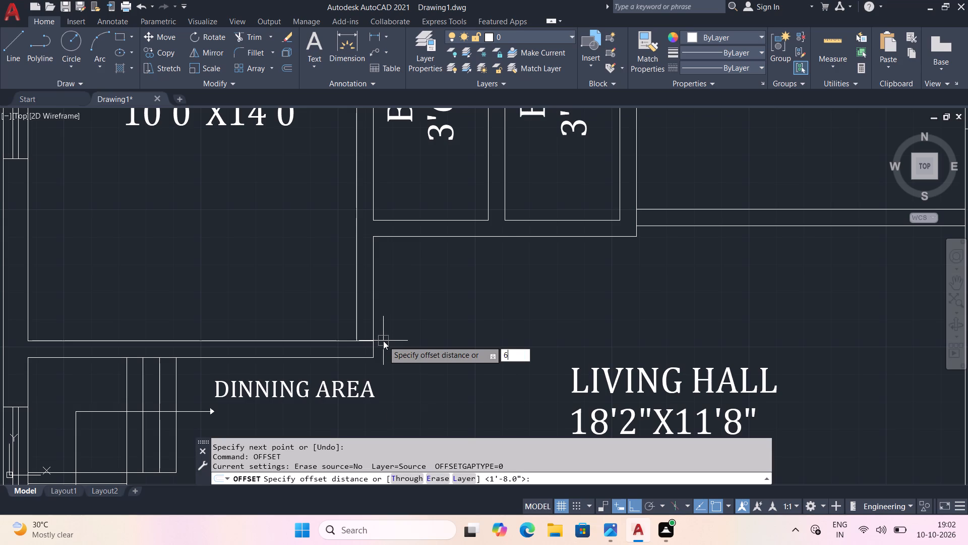
key(shift+quotedbl)
key(space)
click(365, 340)
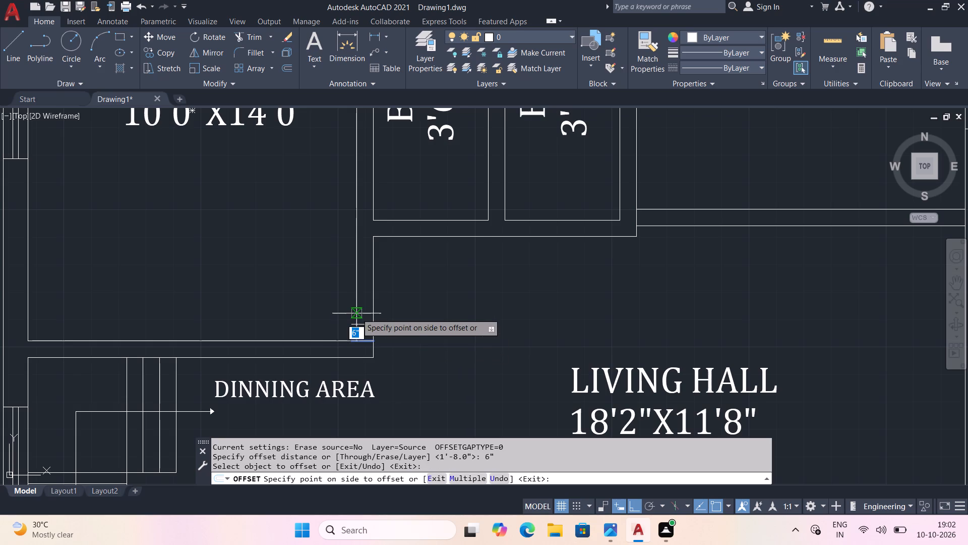
click(359, 318)
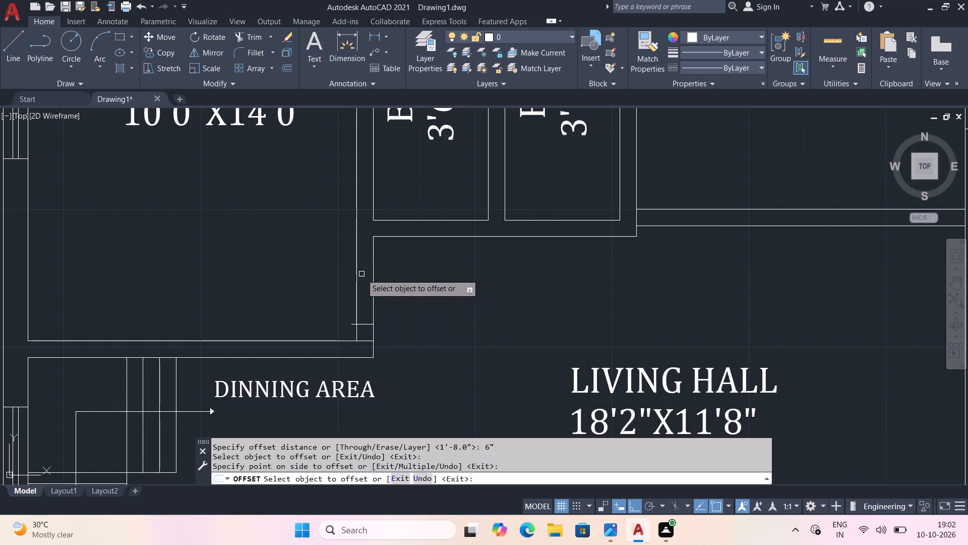
key(space)
Rotate the sample door block 90° counterclockwise about its lower hinge-side end.
middle_drag(207, 291, 600, 347)
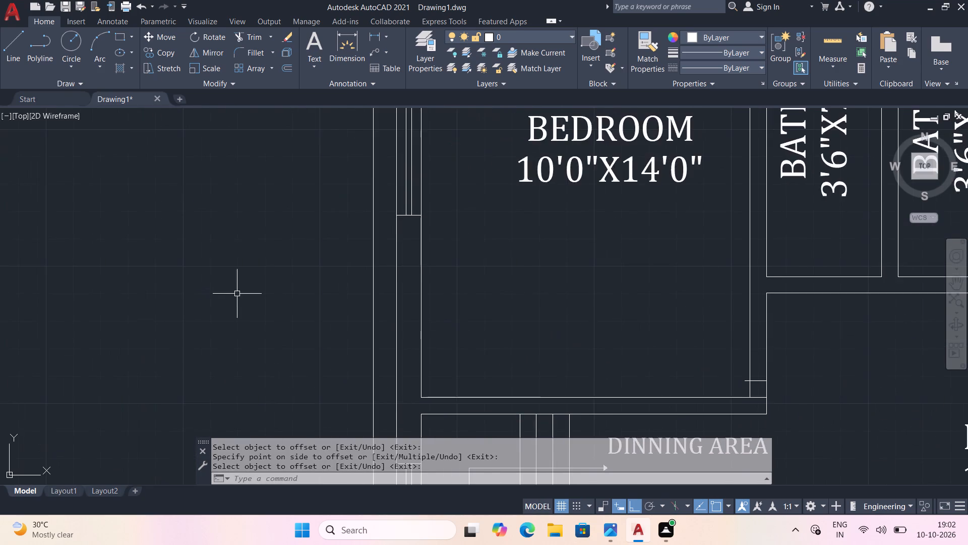
scroll(231, 292, down, 2)
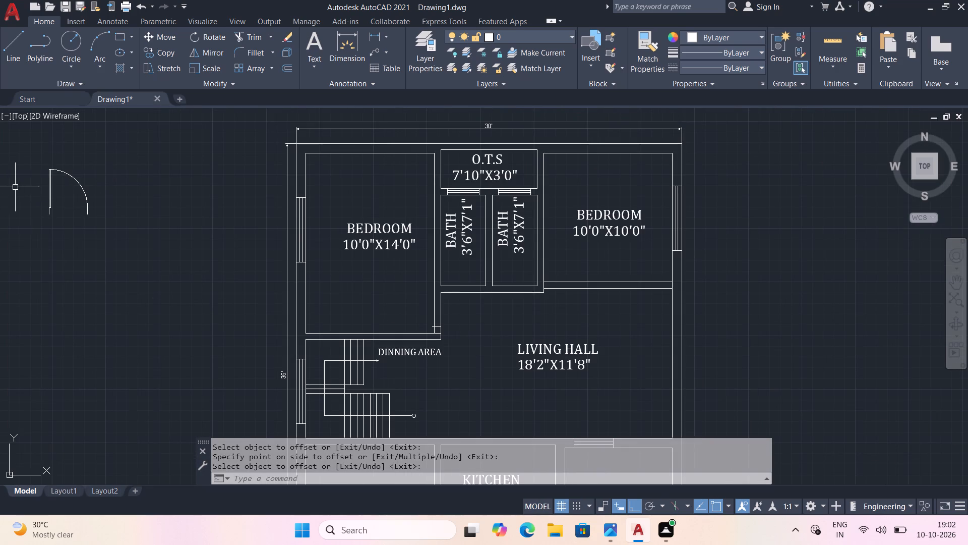
drag(21, 187, 26, 190)
click(104, 215)
click(71, 204)
click(46, 204)
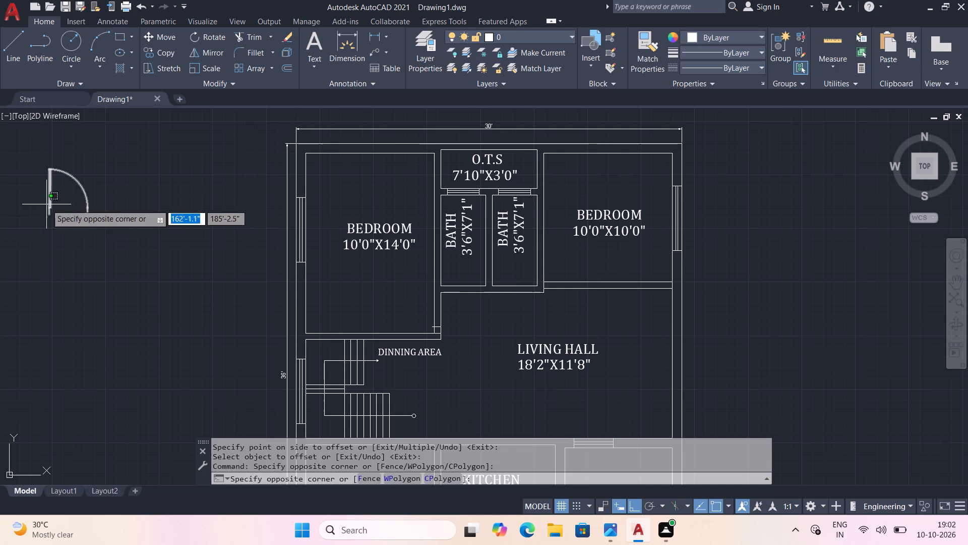
scroll(29, 259, up, 1)
middle_drag(66, 269, 187, 399)
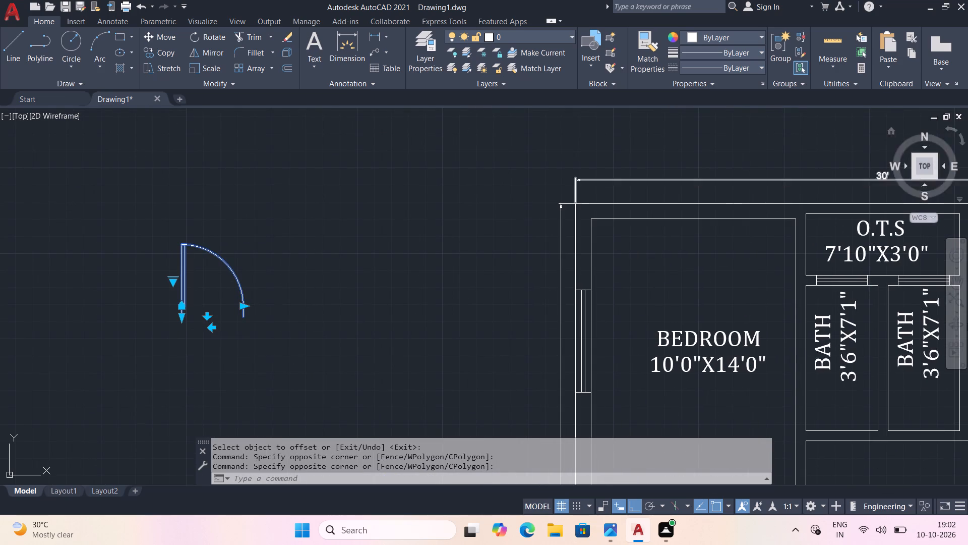
click(204, 31)
click(179, 317)
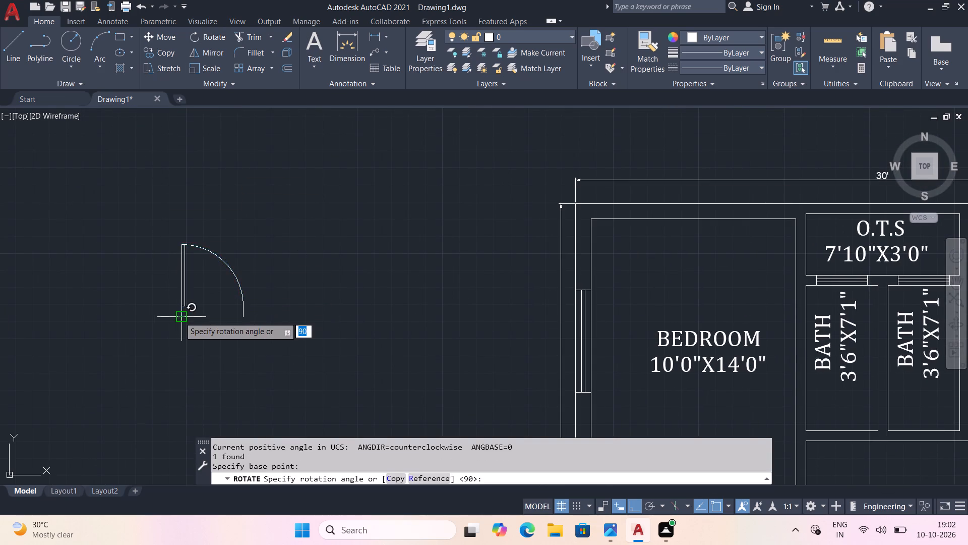
click(168, 285)
Copy the rotated door from its leaf's hinge corner onto the 6" offset line at the 10'0"X14'0" bedroom's inner wall face.
scroll(146, 304, down, 1)
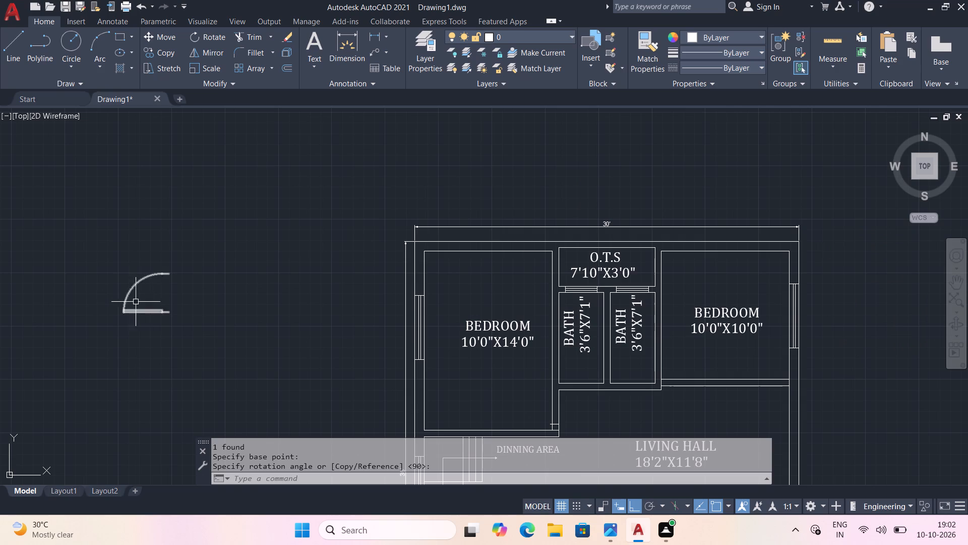
click(118, 266)
click(181, 328)
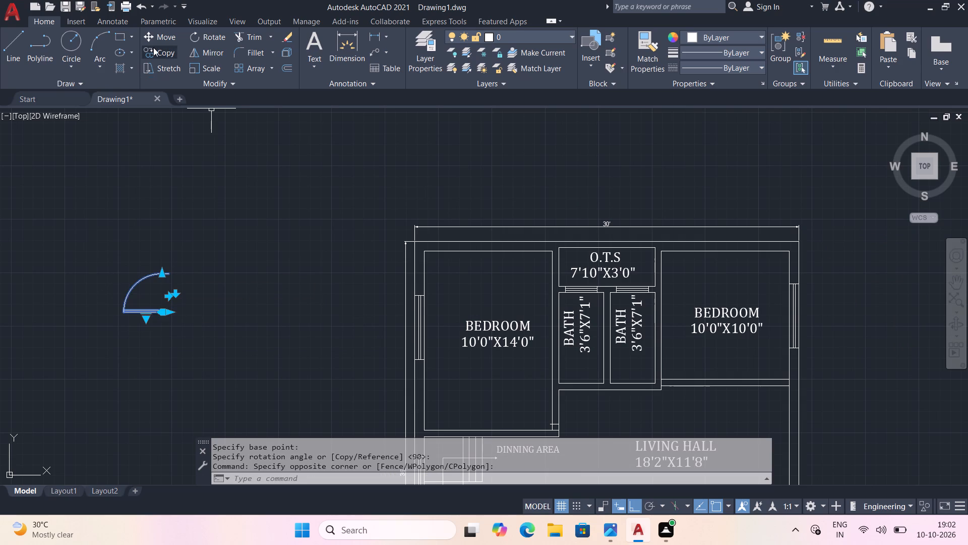
click(153, 47)
scroll(158, 315, up, 5)
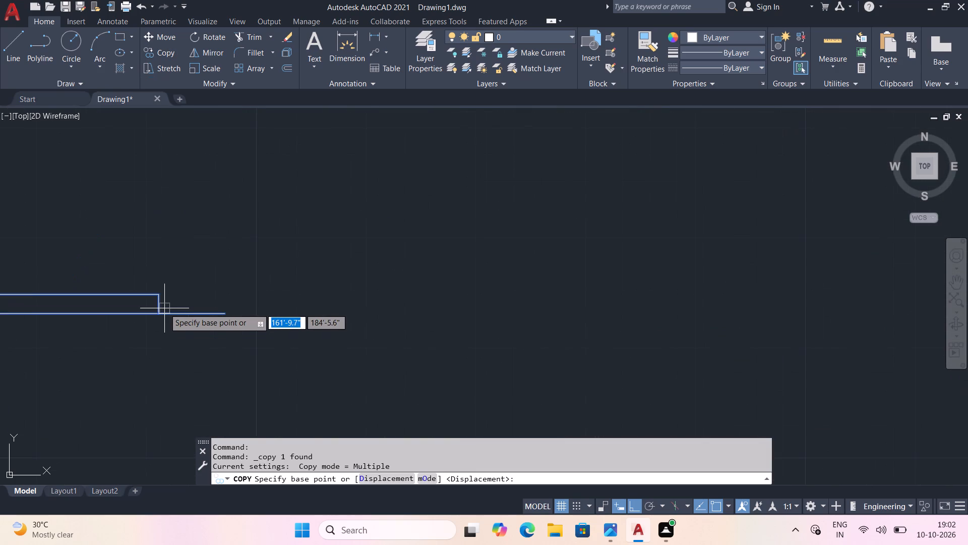
click(156, 313)
scroll(313, 338, down, 3)
middle_drag(515, 361, 413, 233)
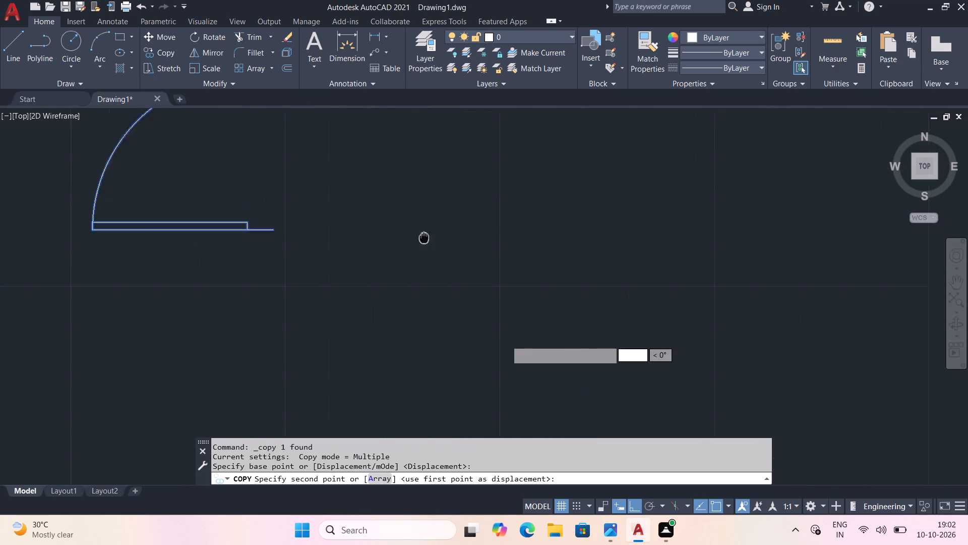
middle_drag(413, 233, 372, 216)
scroll(630, 413, down, 1)
middle_drag(868, 436, 194, 157)
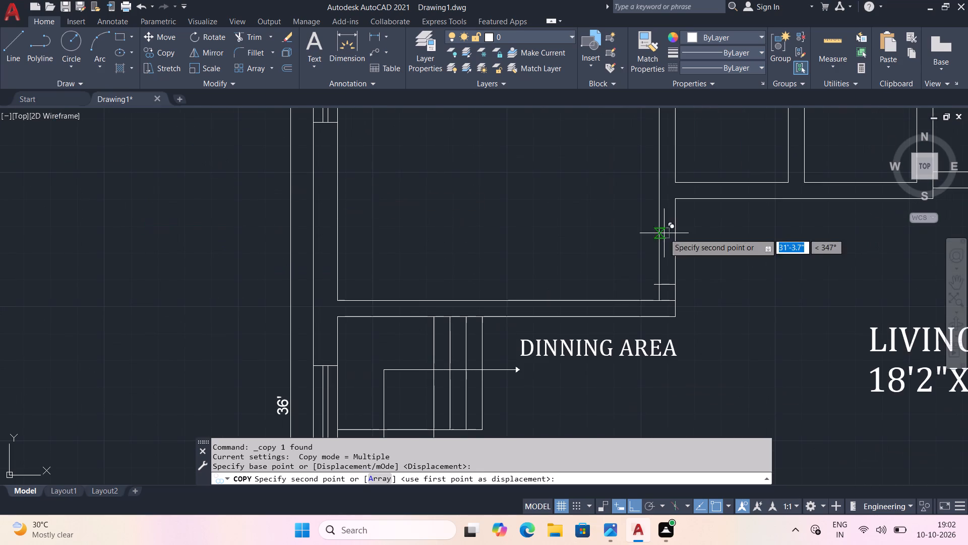
scroll(654, 295, up, 2)
click(658, 269)
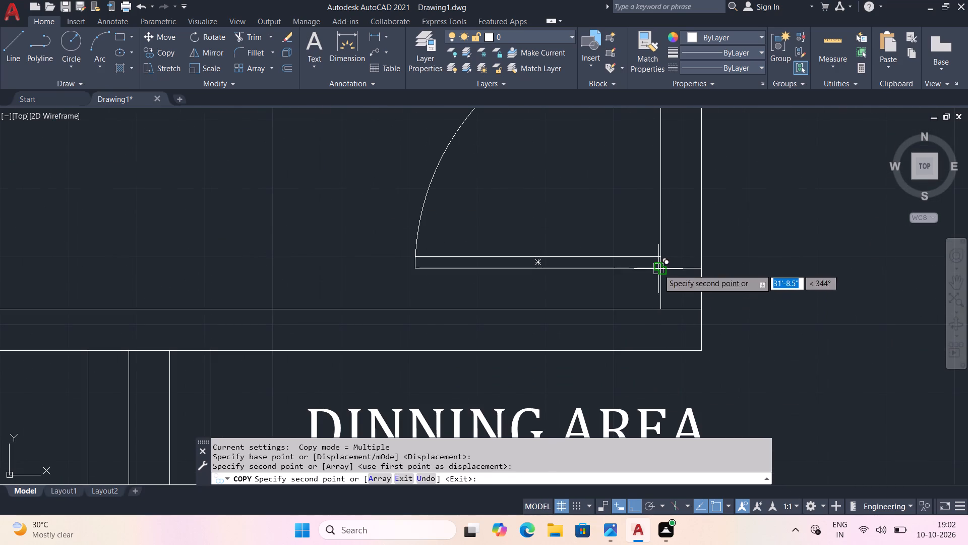
key(Escape)
Draw a short horizontal line across the bedroom wall from the living hall's wall corner to the bedroom's inner wall face.
scroll(703, 294, down, 1)
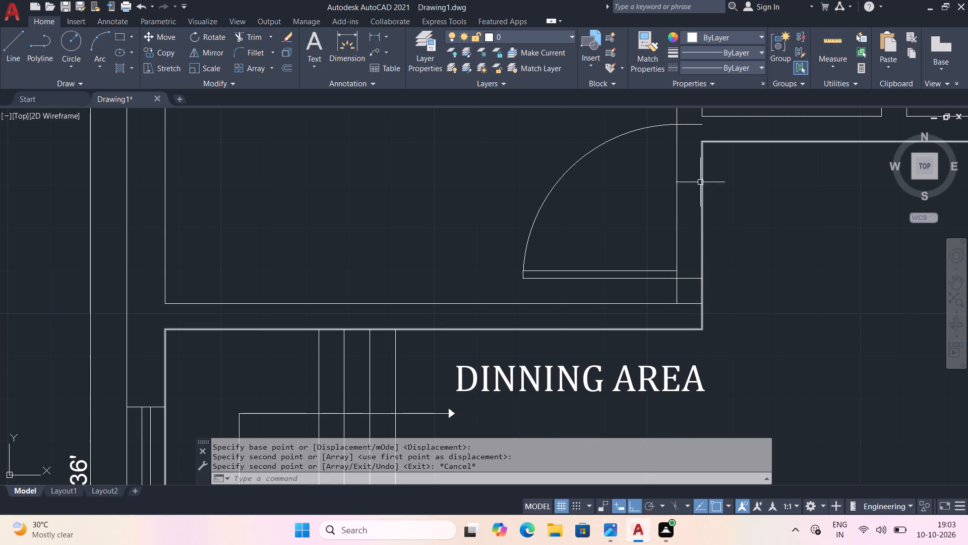
click(7, 41)
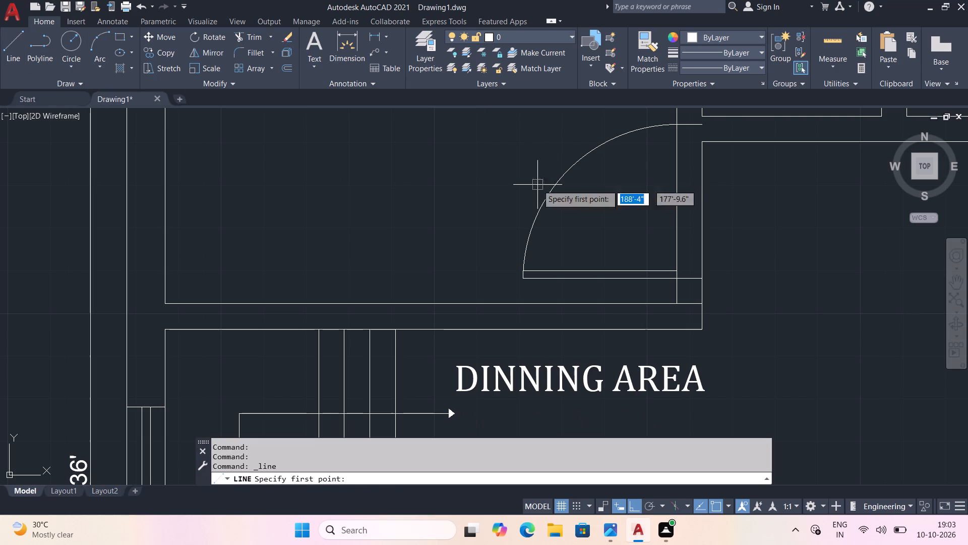
click(703, 146)
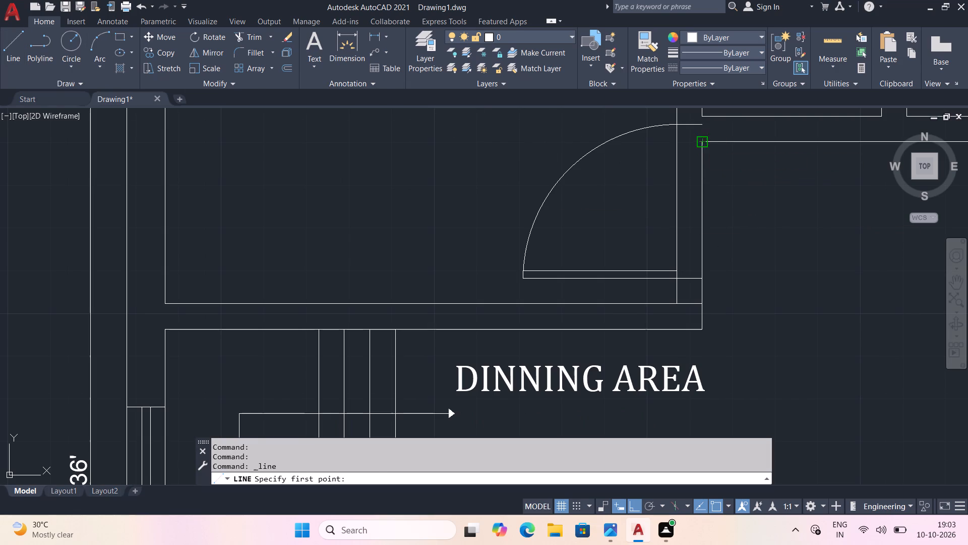
click(677, 142)
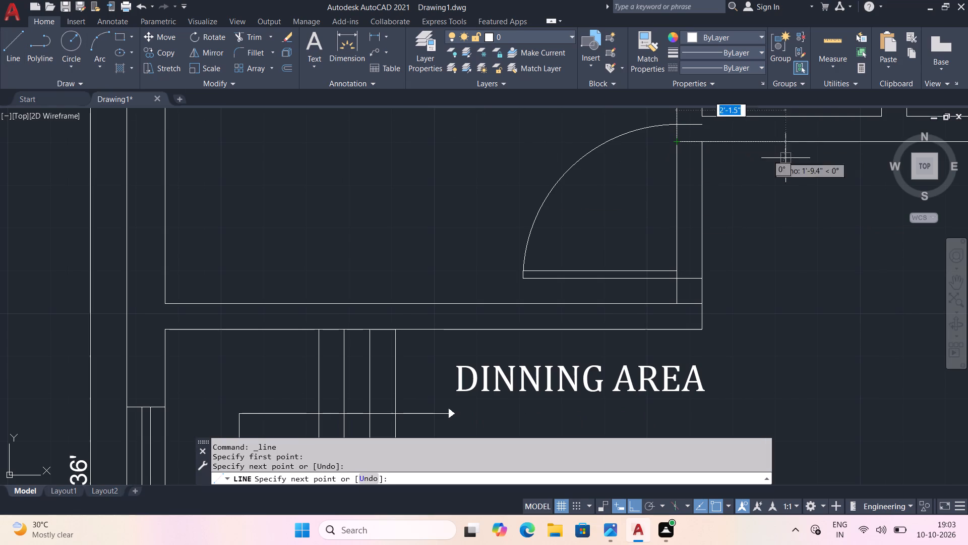
Check the bedroom door opening between the two jamb lines with Quick measure.
click(830, 46)
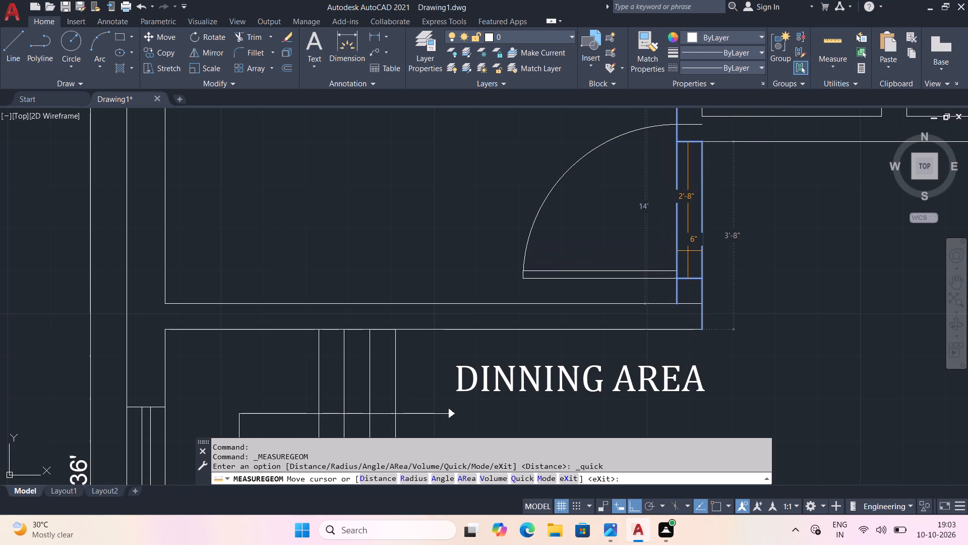
middle_drag(687, 266, 675, 303)
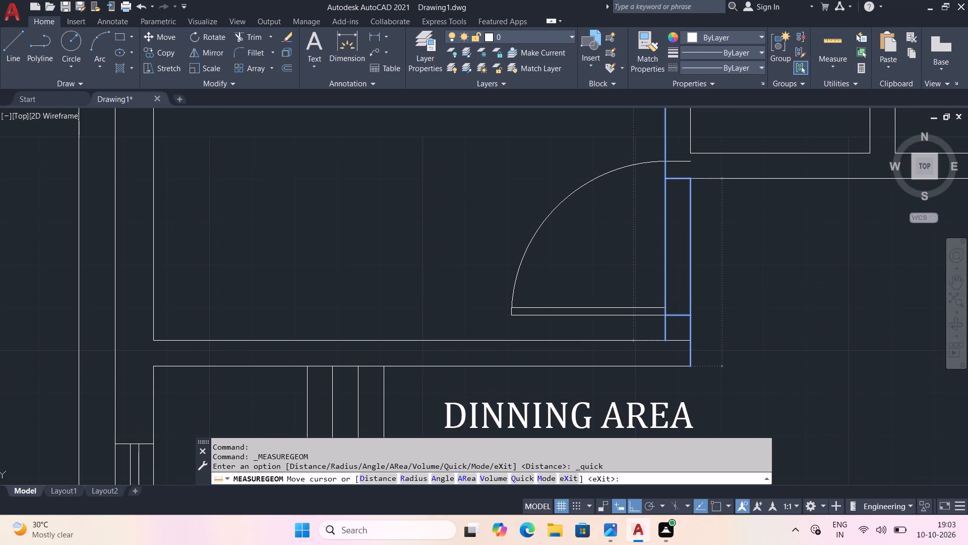
key(Escape)
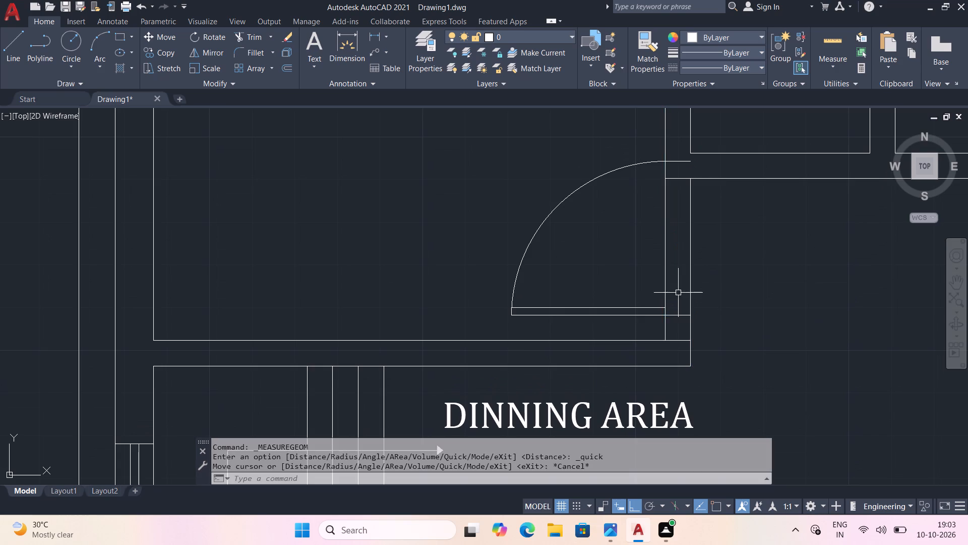
Move the bedroom door block about 4.6" straight down along the inner wall face.
click(648, 314)
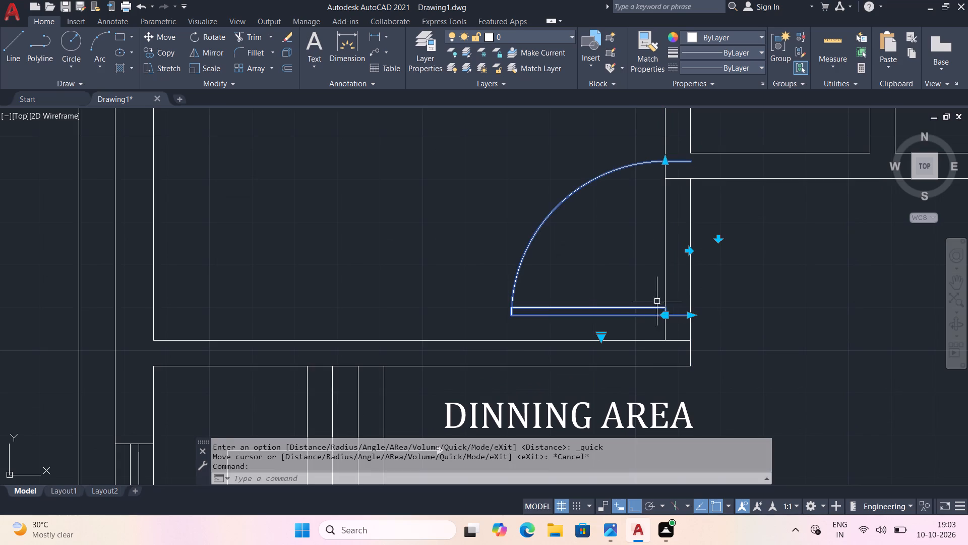
click(168, 35)
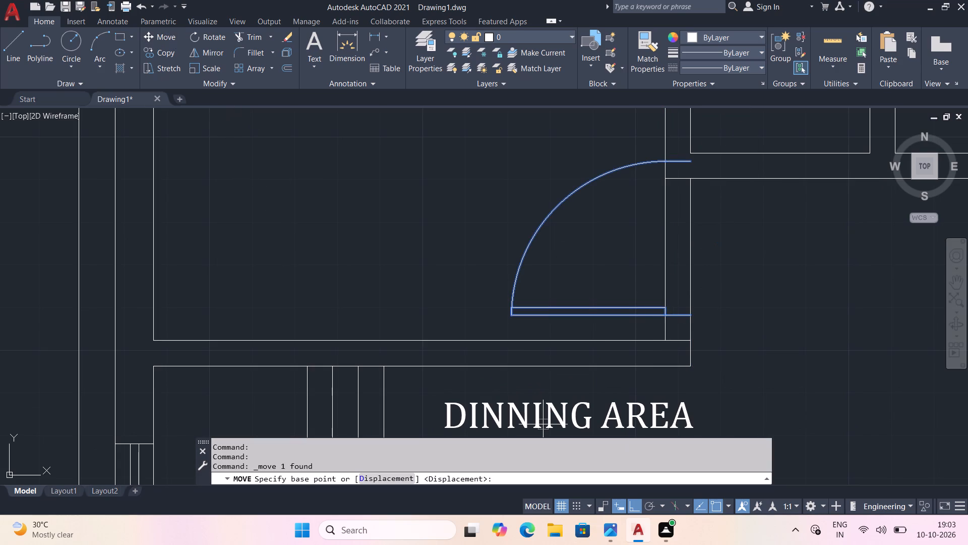
click(667, 316)
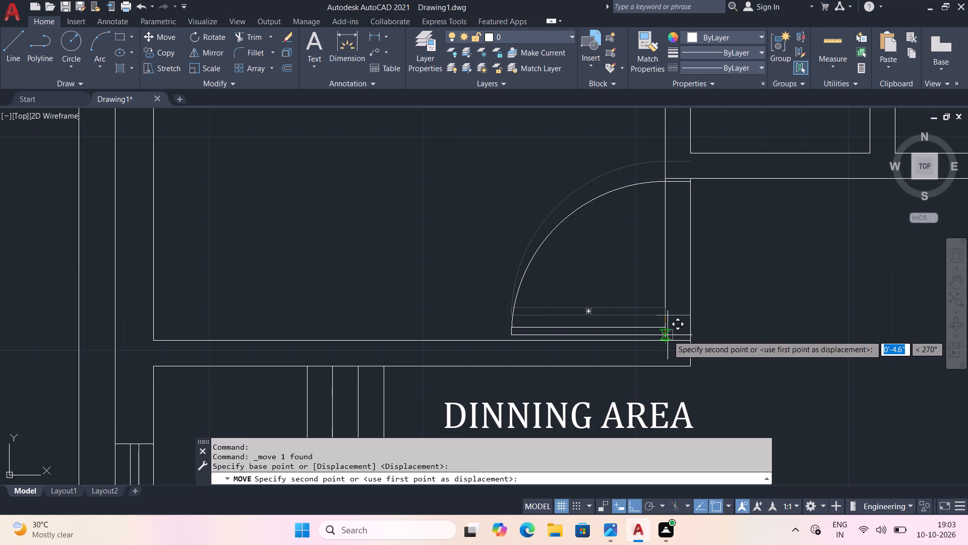
scroll(668, 335, up, 1)
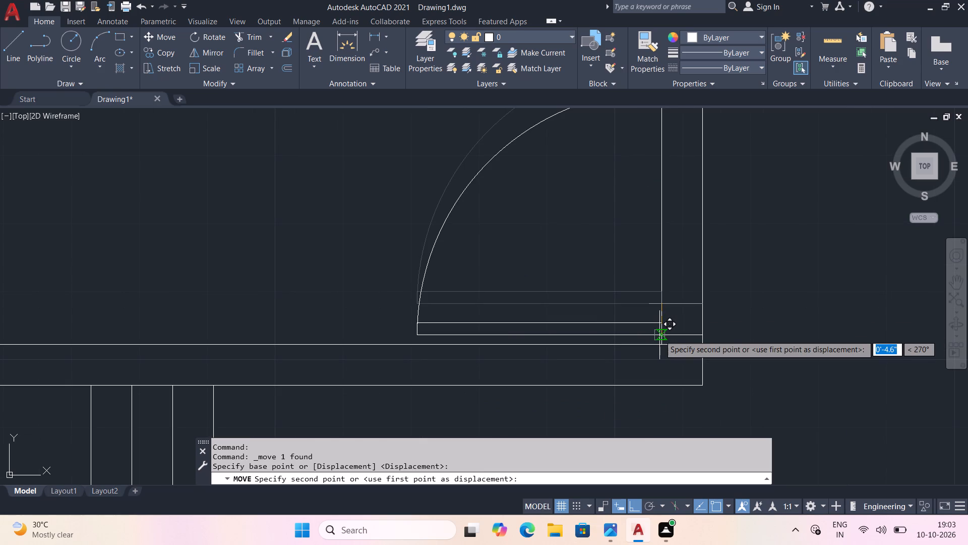
click(659, 336)
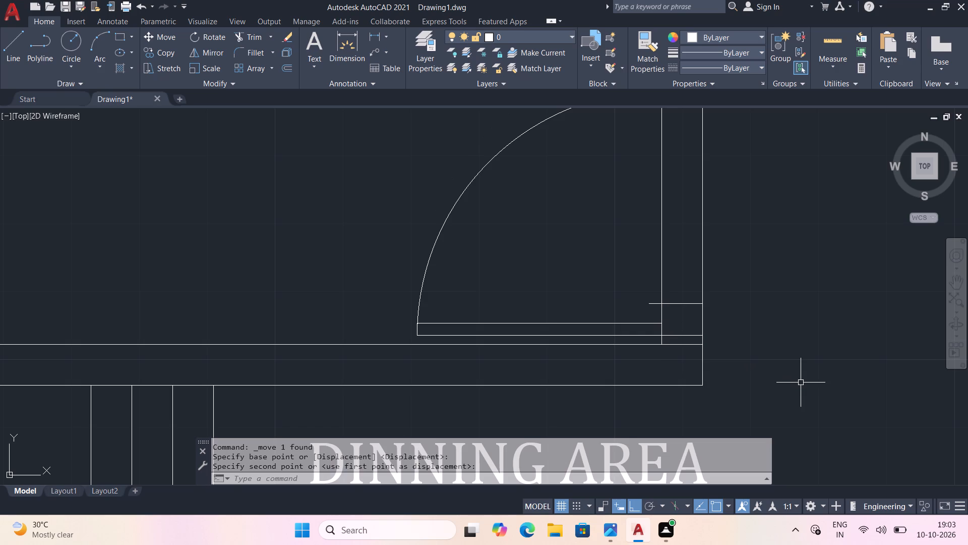
key(Escape)
Trim away the short horizontal guide line and both wall lines crossing the 10'0"X14'0" bedroom's door opening.
scroll(686, 330, down, 3)
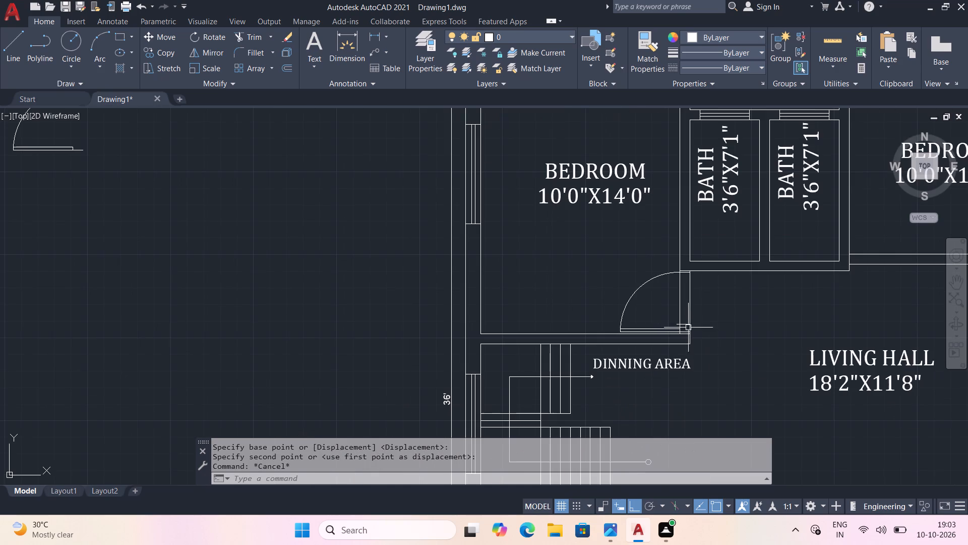
scroll(698, 310, up, 1)
key(t)
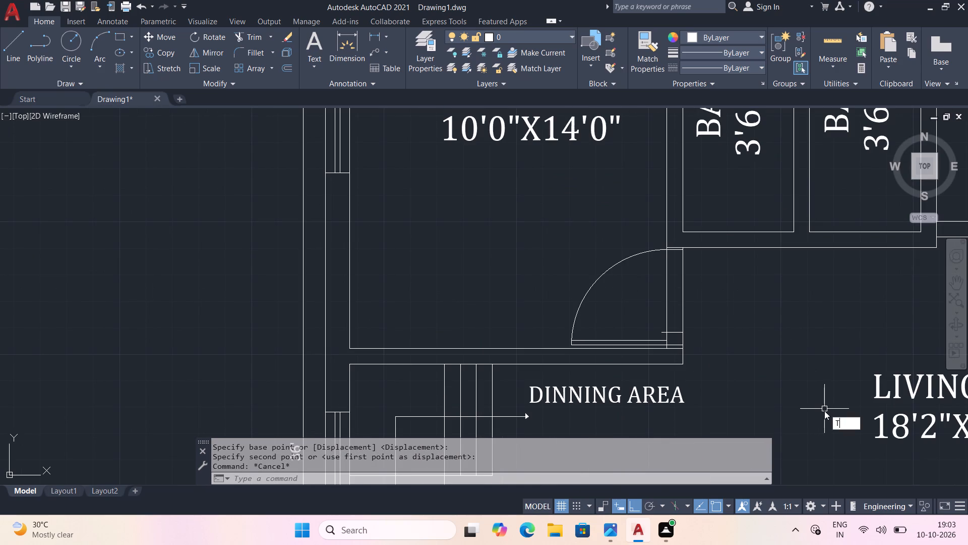
key(r)
key(space)
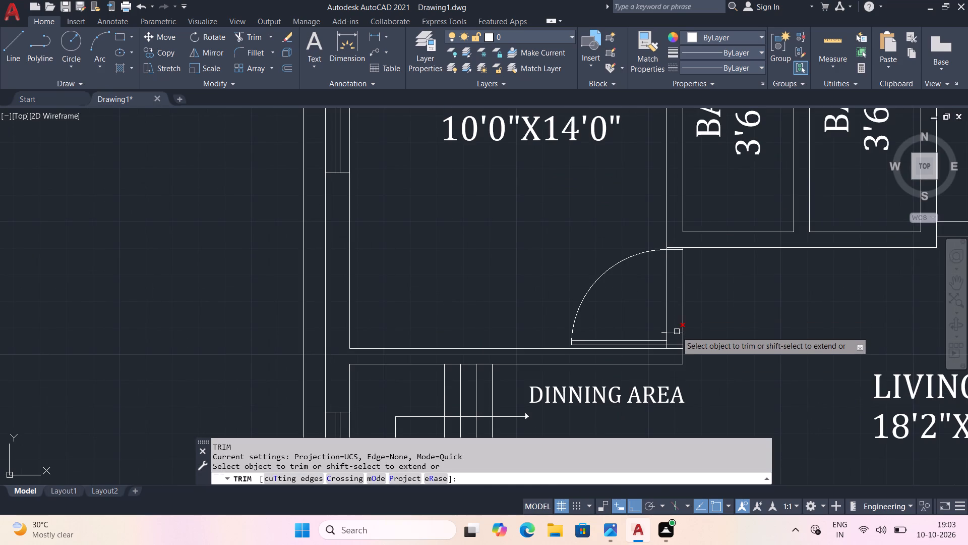
click(676, 332)
double_click(666, 332)
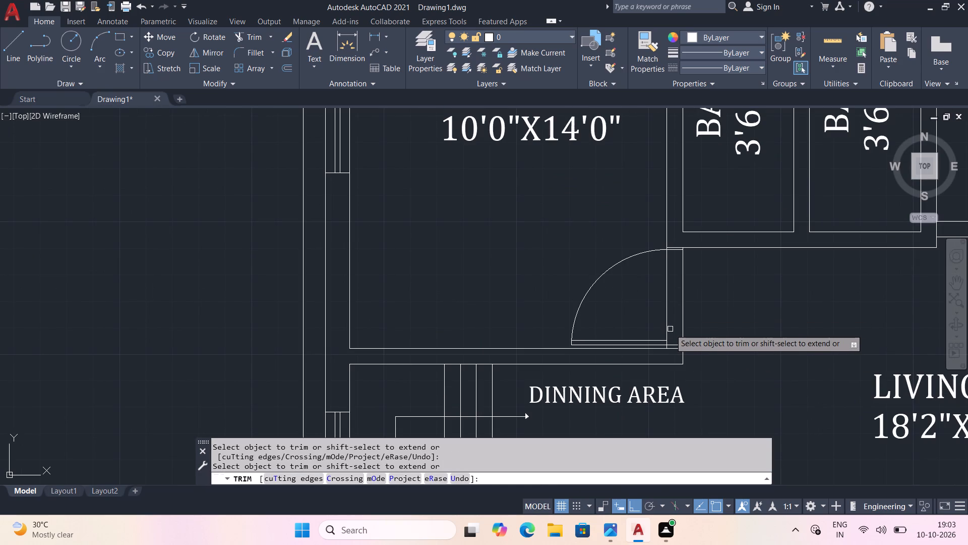
click(667, 323)
click(681, 313)
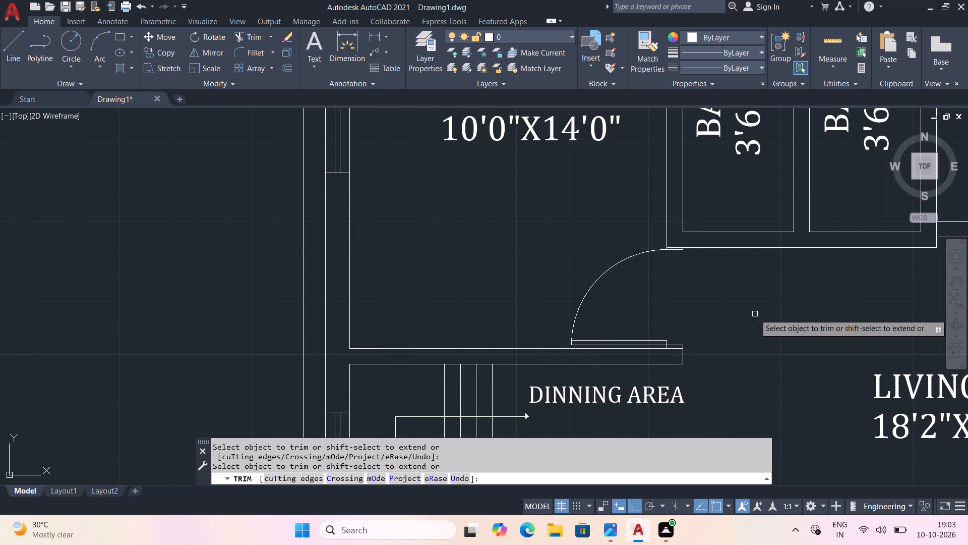
middle_drag(755, 314, 714, 326)
key(Escape)
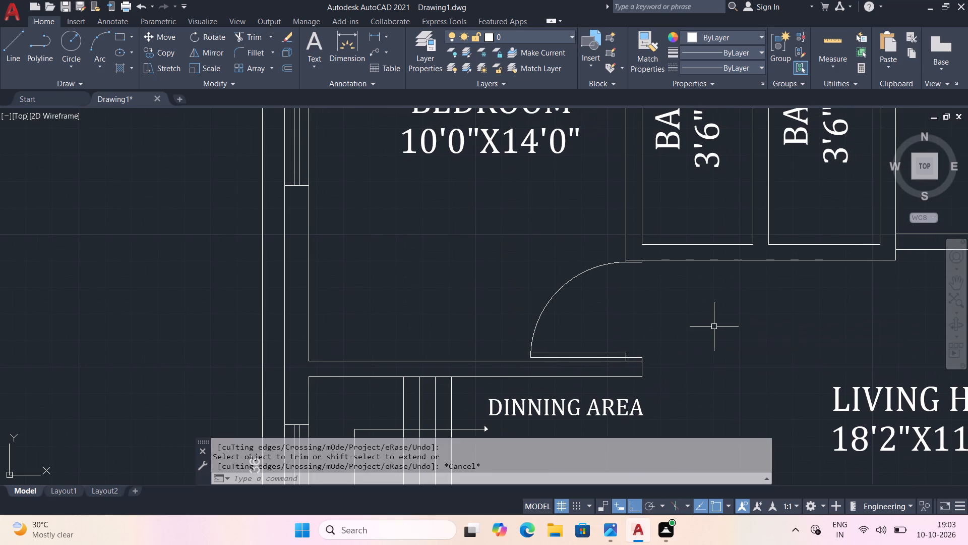
Select the spare door block standing outside the floor plan, beside the 10'0"X14'0" bedroom.
scroll(709, 331, down, 2)
middle_drag(710, 352, 653, 190)
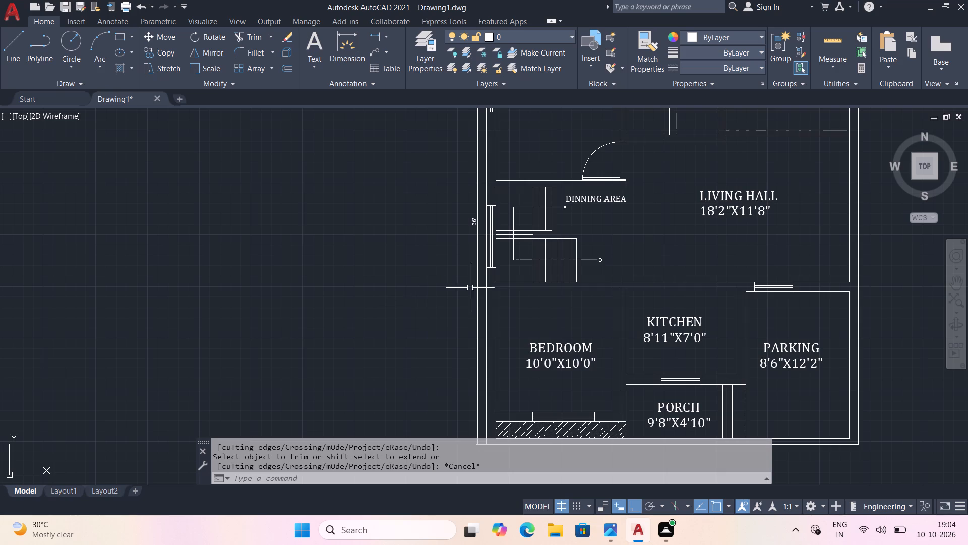
scroll(549, 309, down, 1)
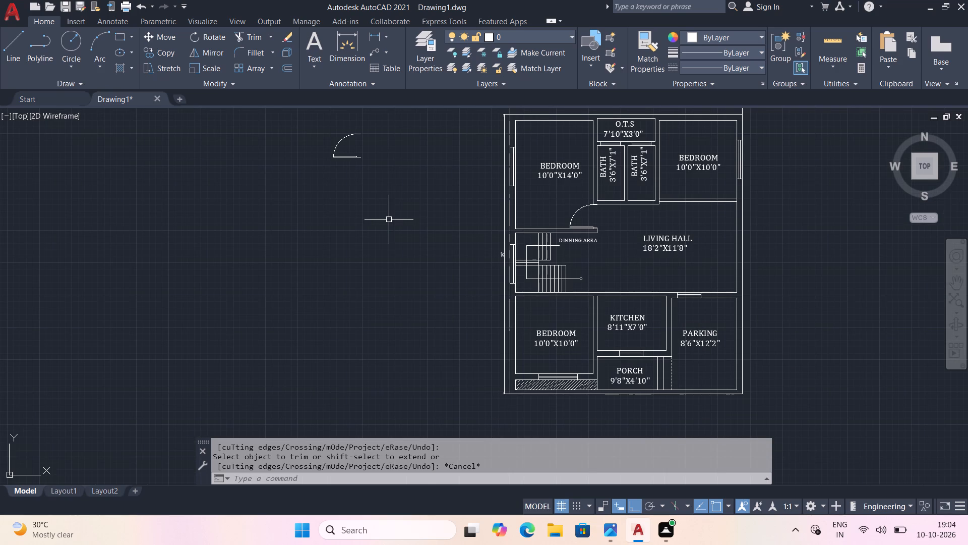
middle_drag(387, 223, 387, 256)
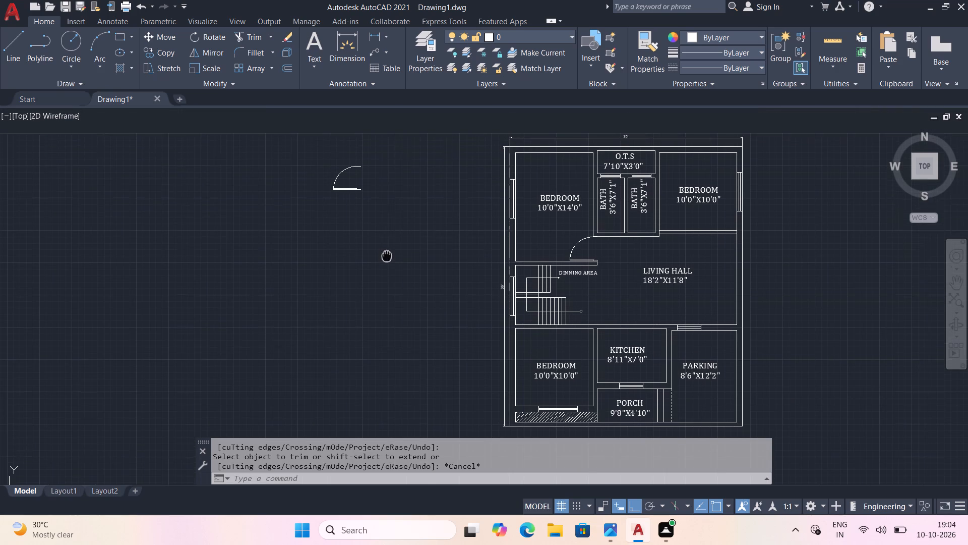
middle_drag(387, 256, 409, 265)
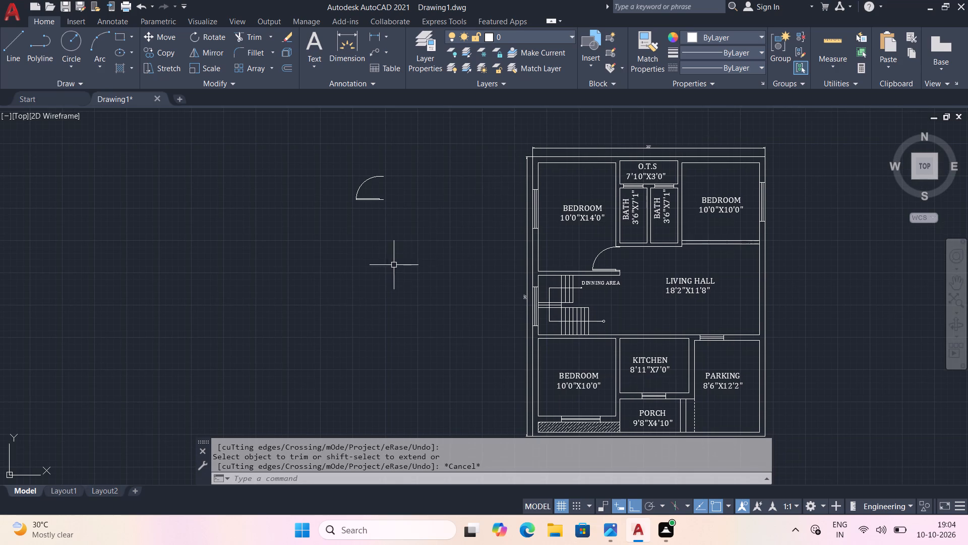
scroll(391, 265, up, 1)
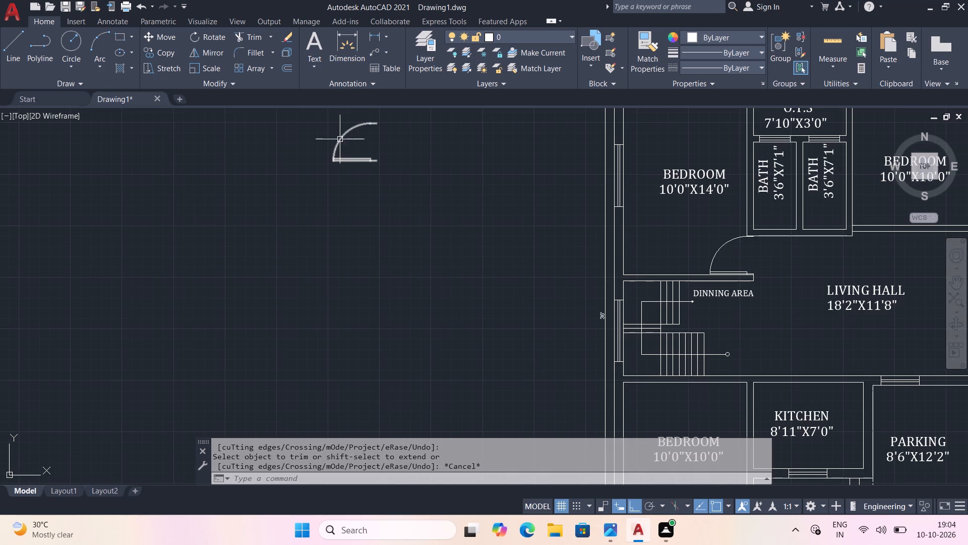
click(375, 161)
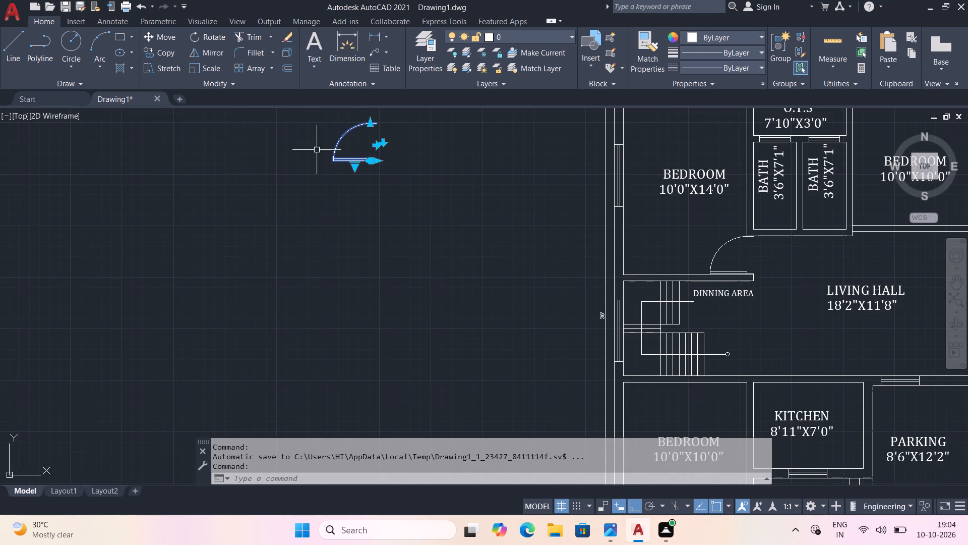
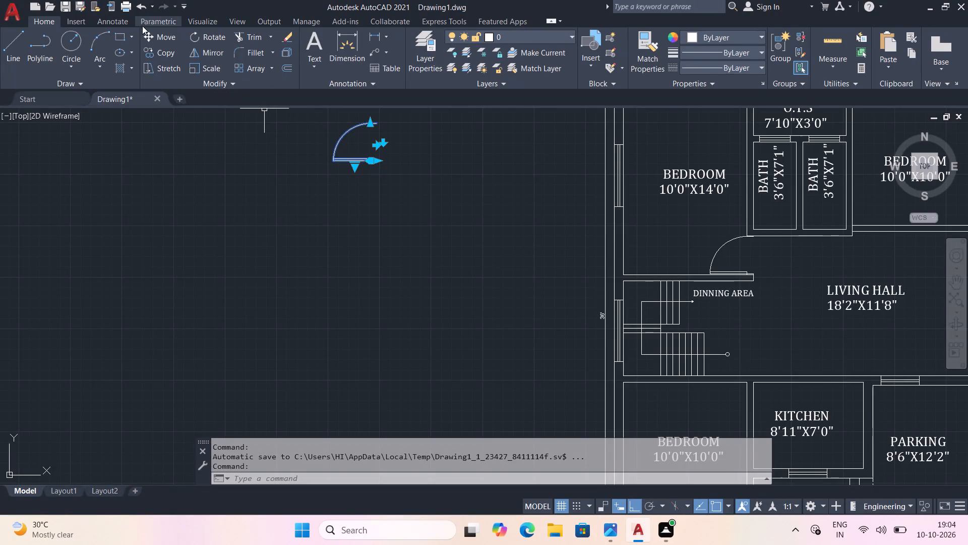
Rotate the spare door block outside the plan by 270° so its leaf stands vertical.
click(219, 39)
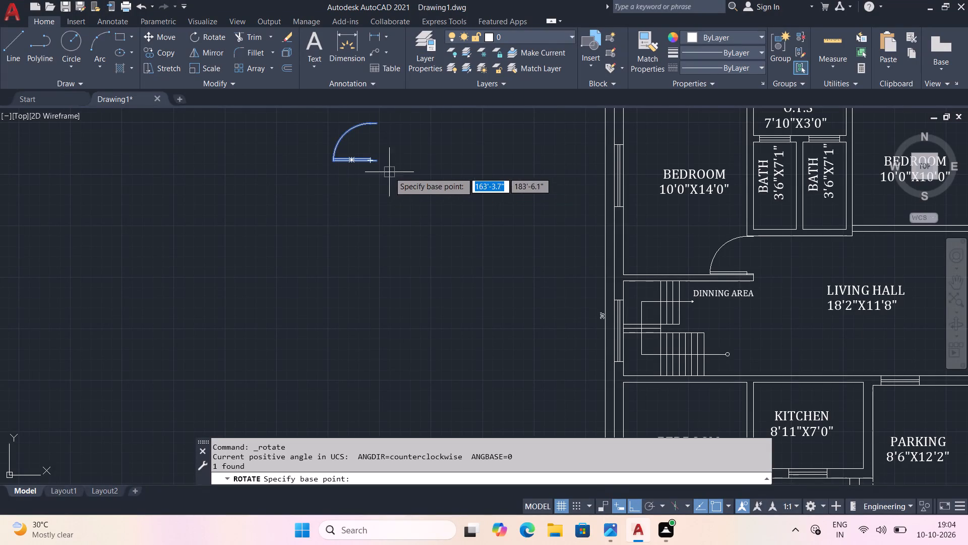
click(381, 165)
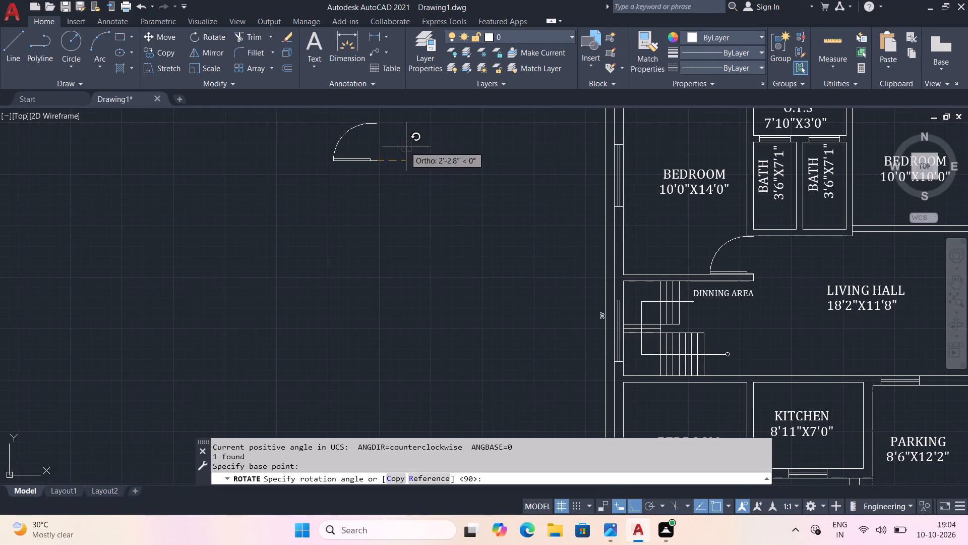
click(351, 217)
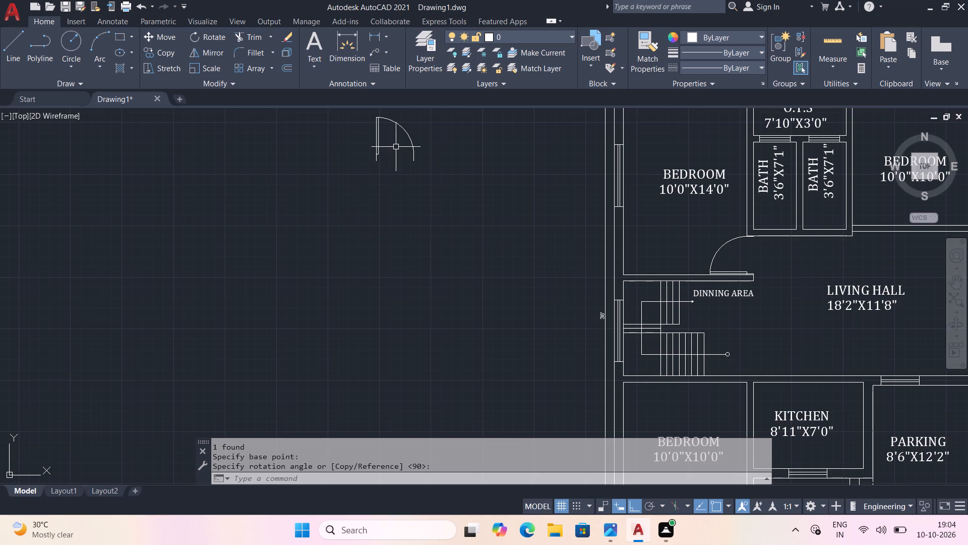
Reduce the opening width of the rotated spare door block to a narrower door size.
middle_drag(396, 146, 385, 229)
click(400, 226)
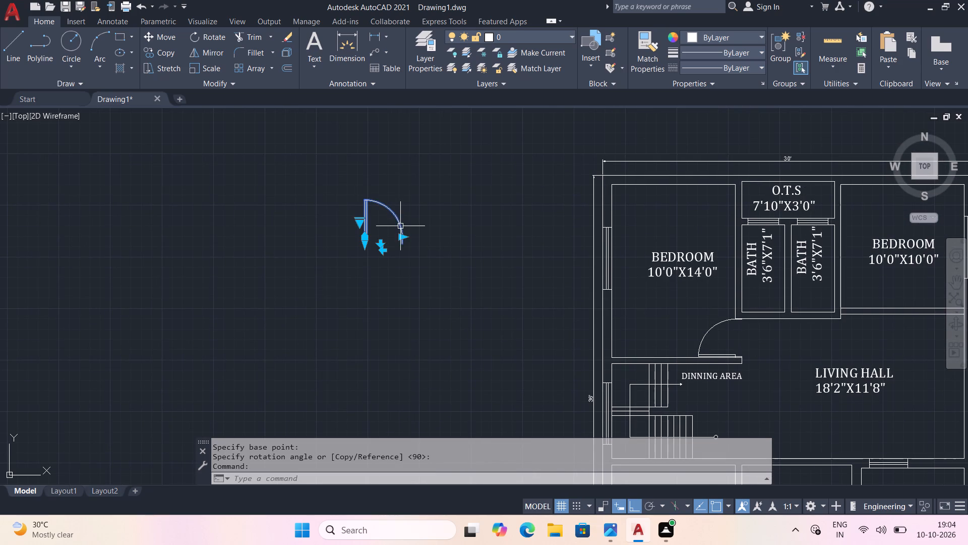
click(402, 240)
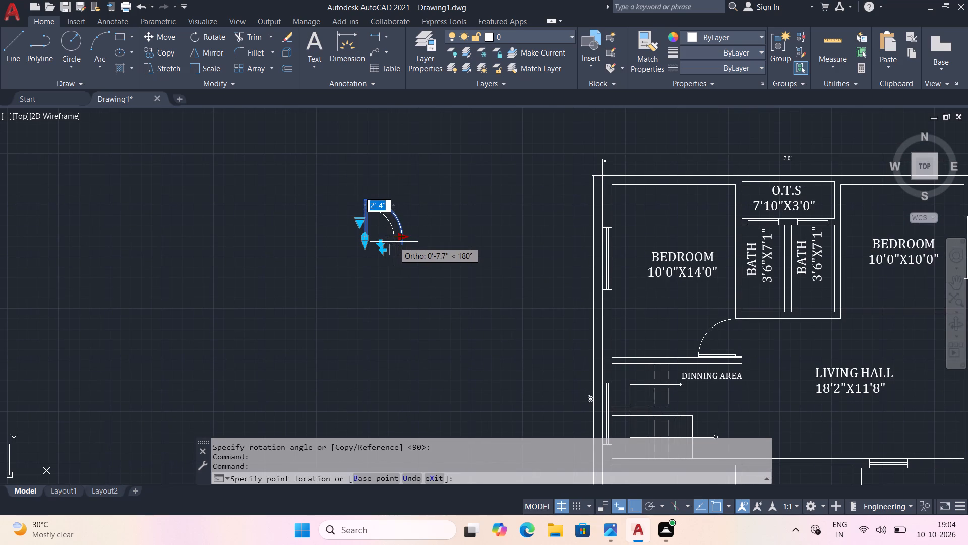
click(396, 241)
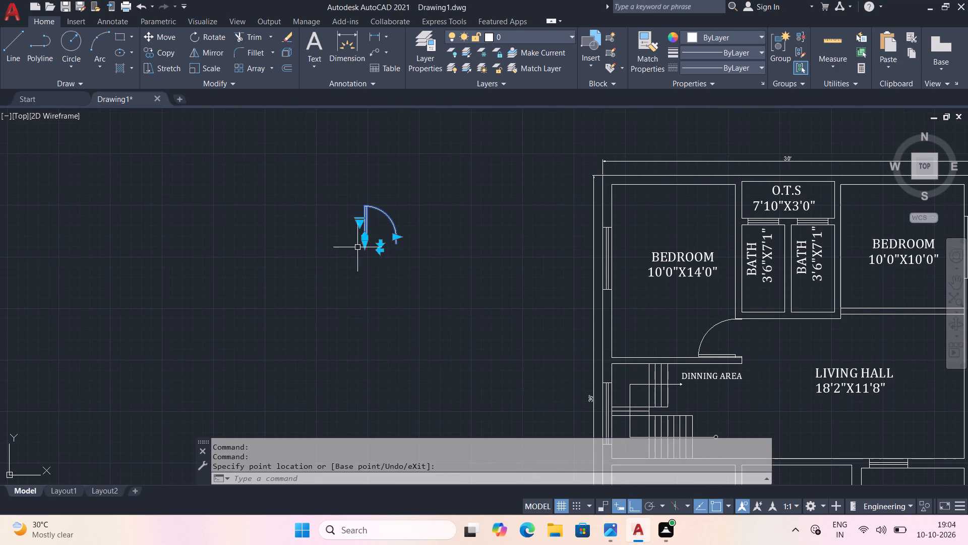
Copy the narrowed door block onto the bottom wall of the bath nearest the 10'0"X10'0" bedroom, close to its lower-left inner corner.
click(163, 51)
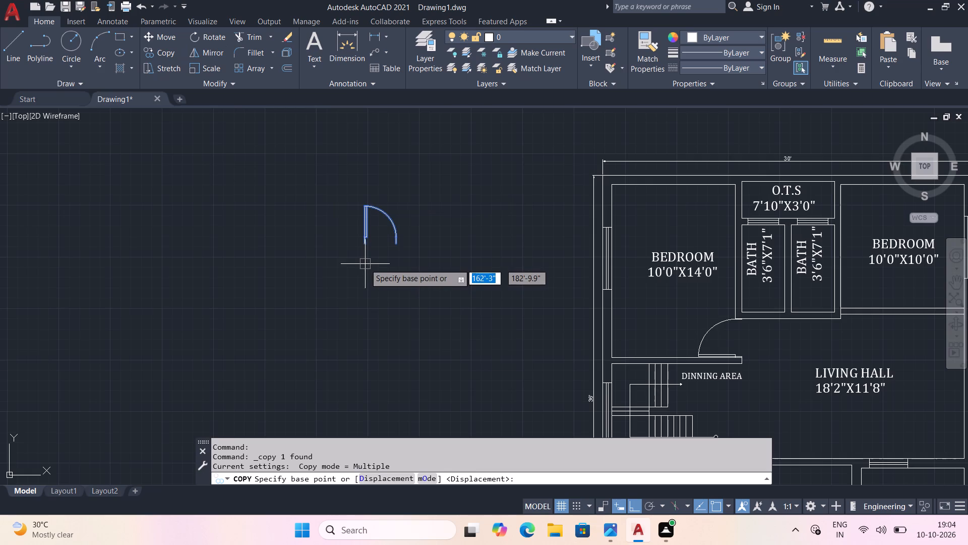
scroll(368, 254, up, 2)
click(351, 214)
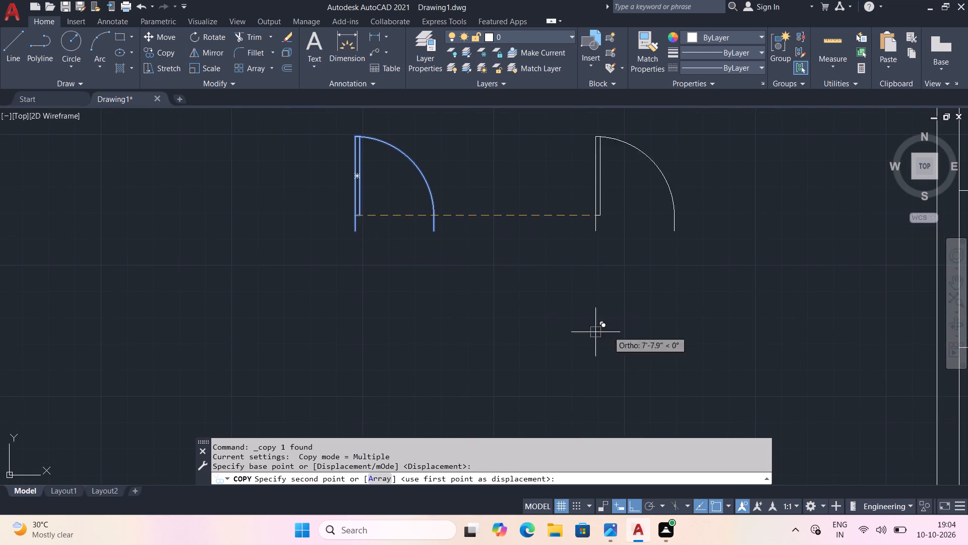
middle_drag(681, 326, 0, 148)
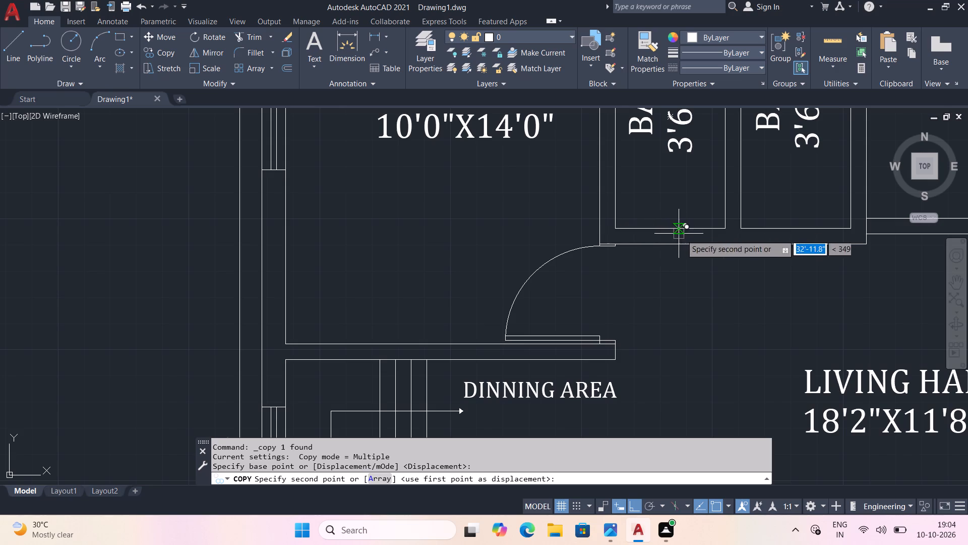
click(751, 229)
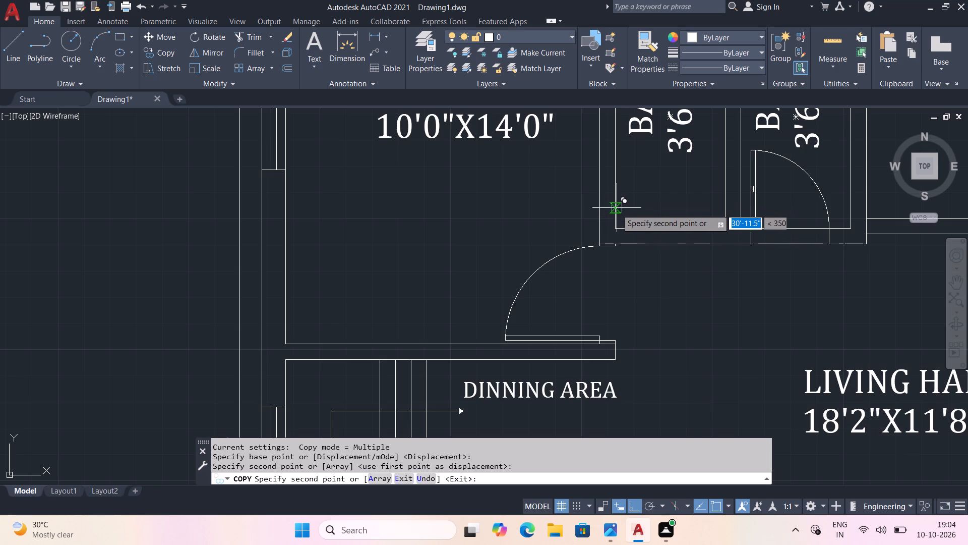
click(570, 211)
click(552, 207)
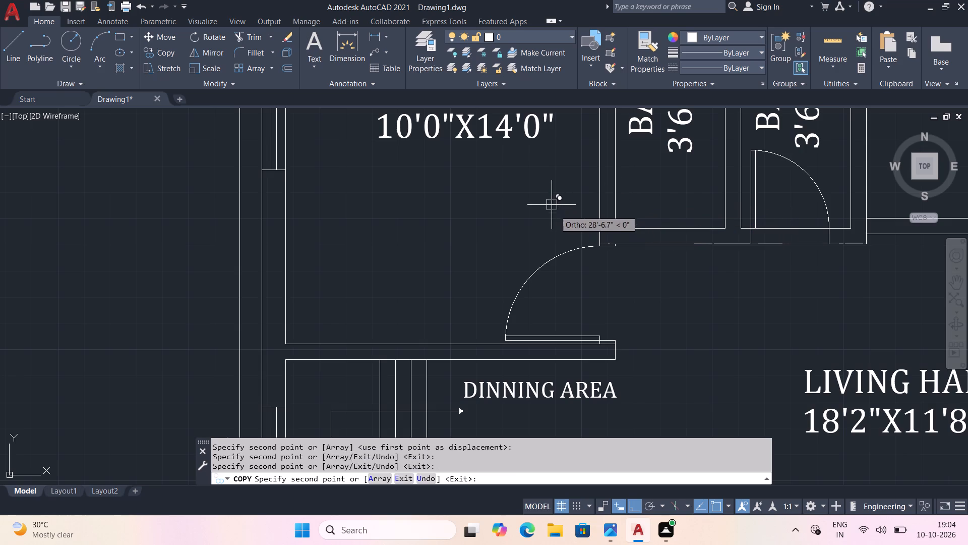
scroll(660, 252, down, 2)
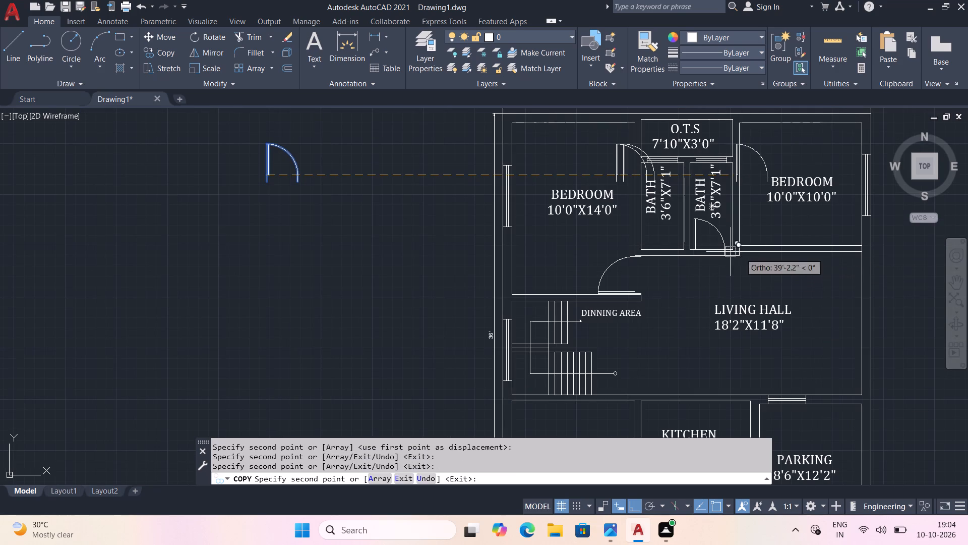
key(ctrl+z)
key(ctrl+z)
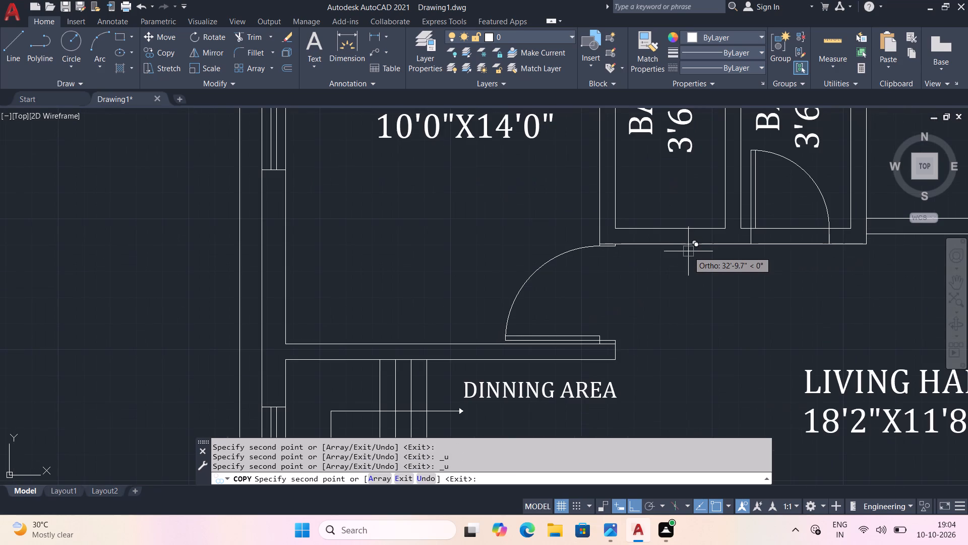
Place another copy of the door on the wall between the upper 10'0"X10'0" bedroom and the living hall, near the bath wall.
scroll(689, 281, down, 2)
scroll(771, 276, up, 1)
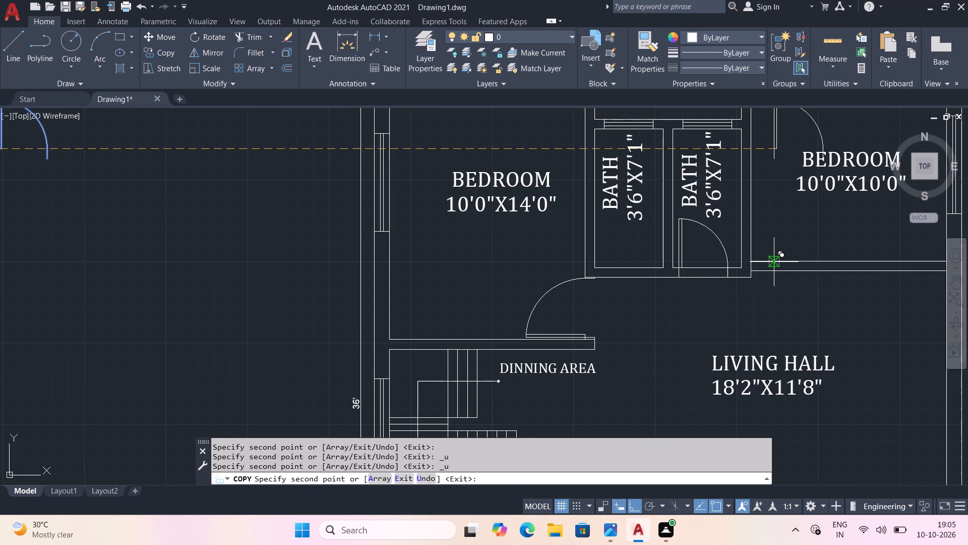
click(774, 262)
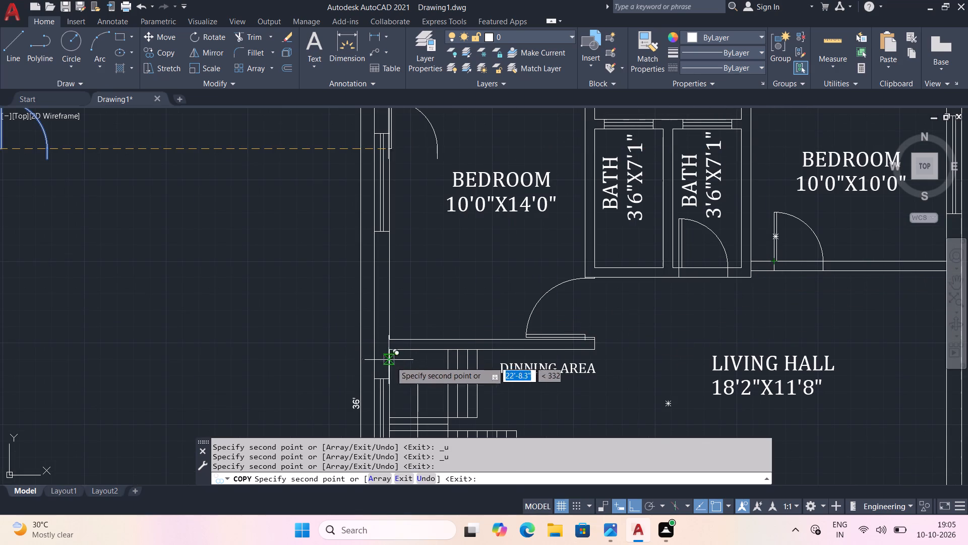
key(Escape)
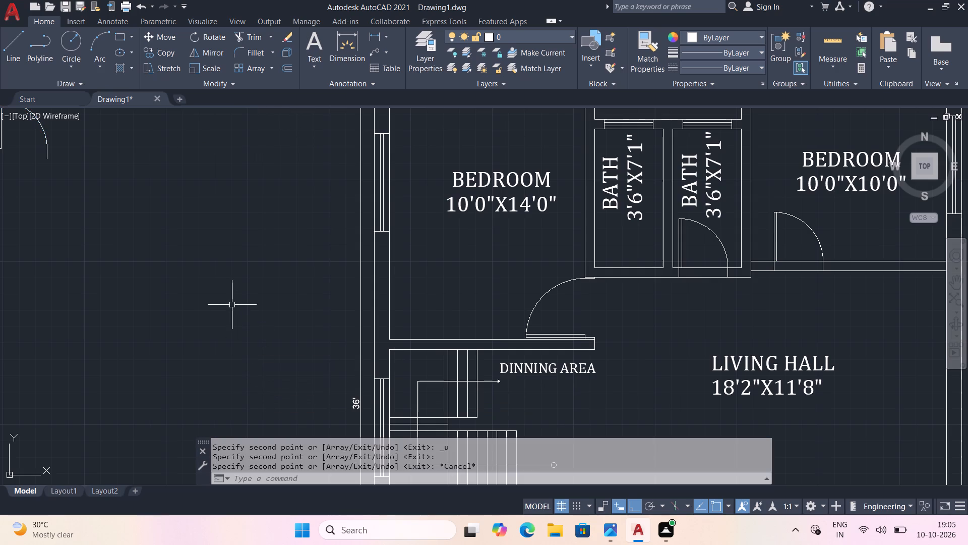
Rotate the spare door block 90° and flip it horizontally so its leaf points toward the floor plan.
scroll(232, 305, down, 2)
middle_drag(235, 306, 266, 316)
scroll(359, 285, up, 2)
middle_drag(393, 316, 409, 245)
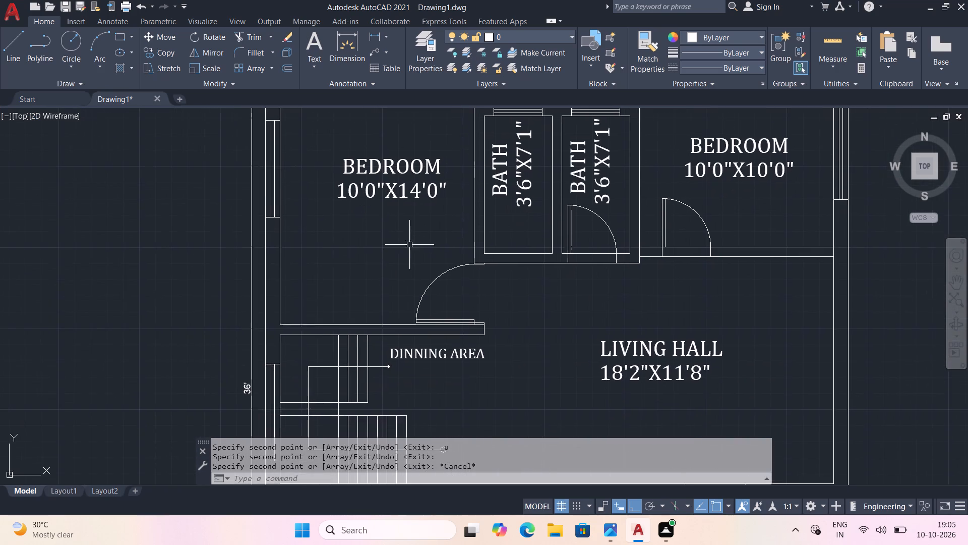
scroll(137, 300, down, 1)
middle_drag(114, 271, 164, 268)
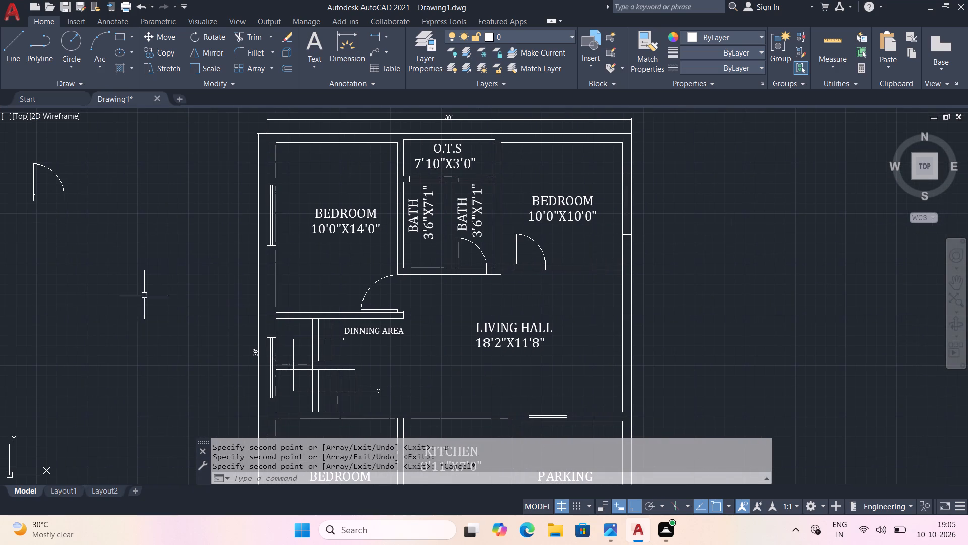
middle_drag(163, 261, 228, 264)
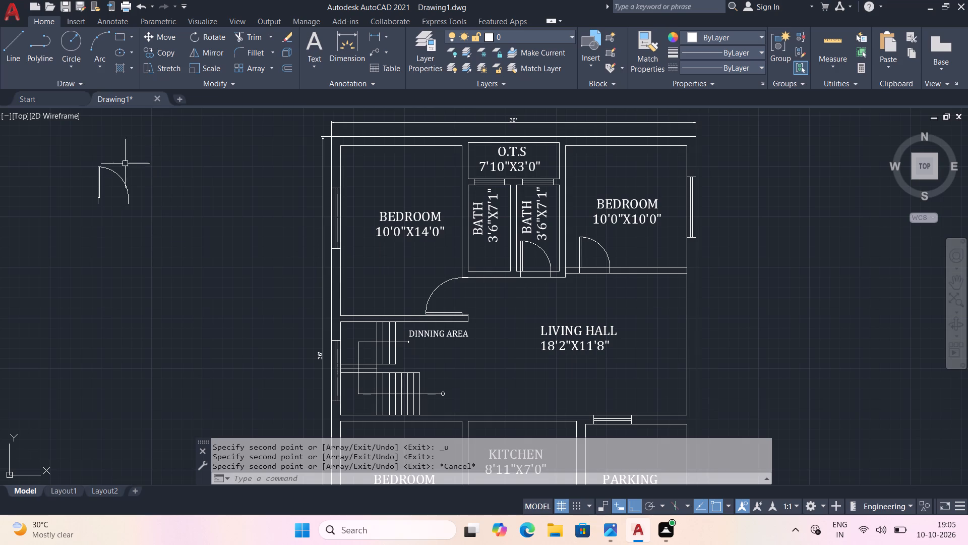
click(99, 167)
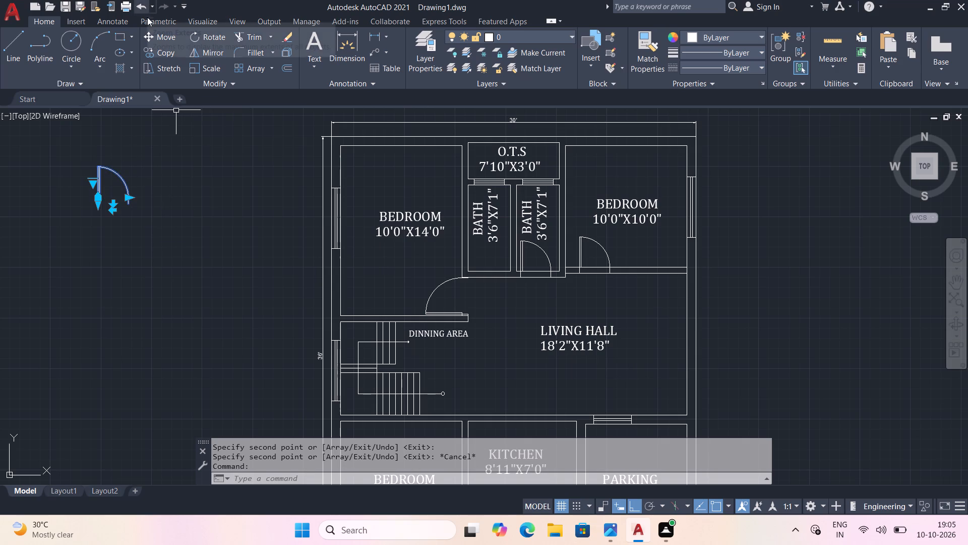
click(220, 37)
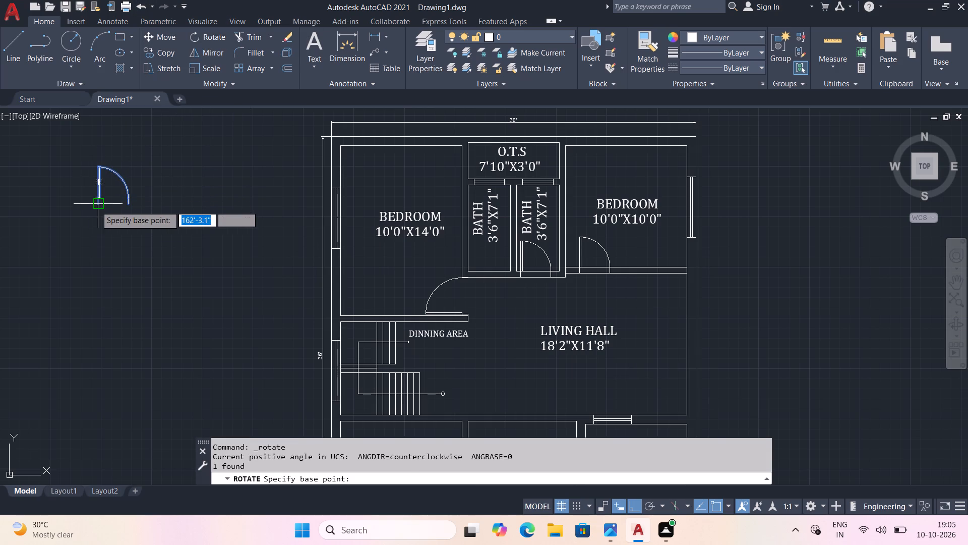
click(93, 205)
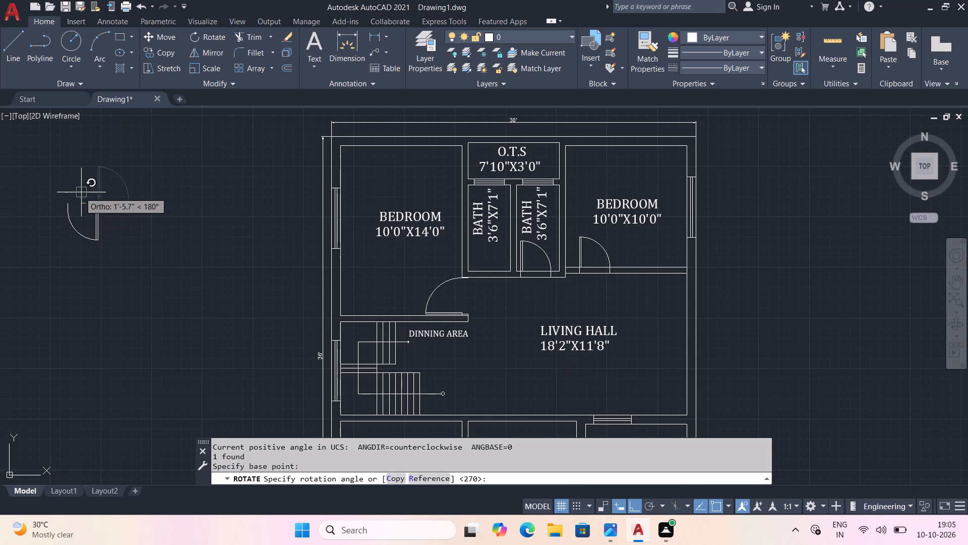
click(90, 188)
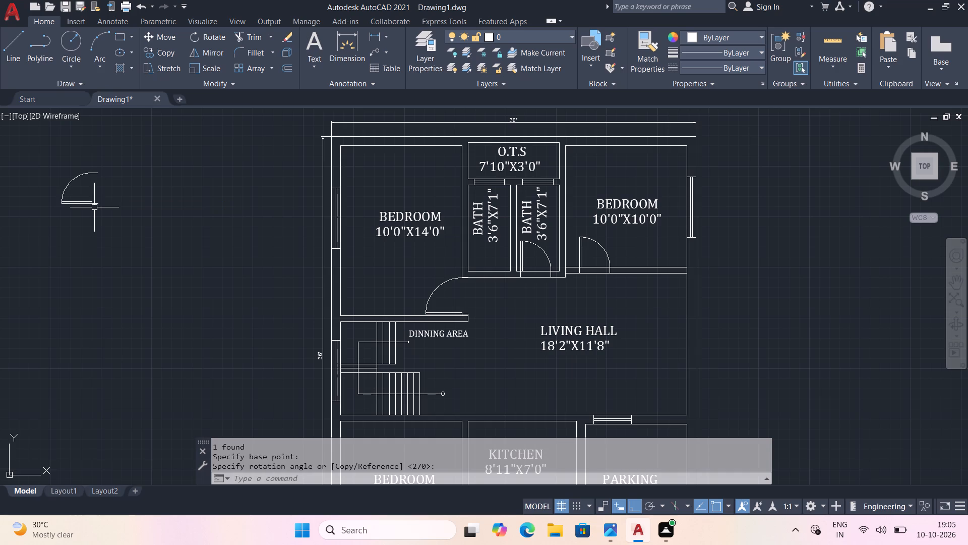
click(97, 206)
click(95, 190)
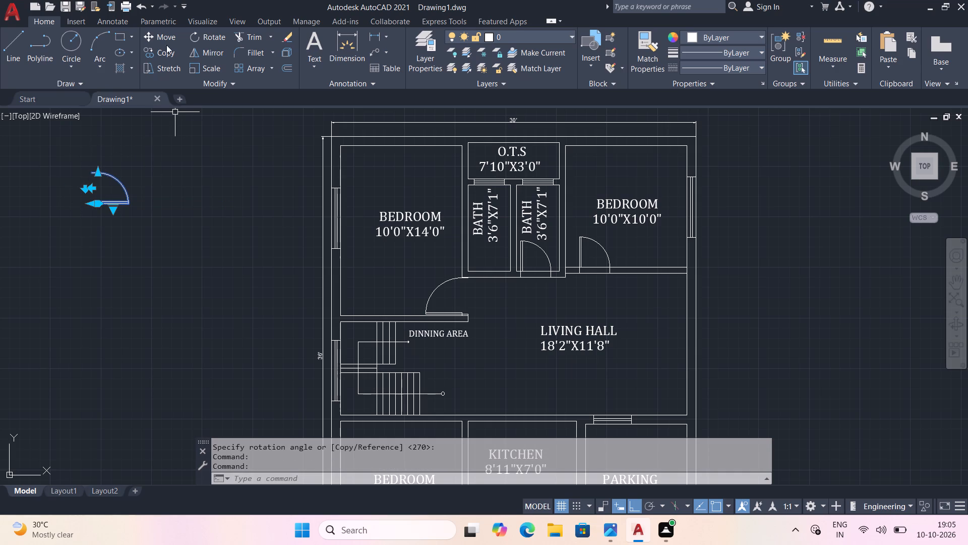
Copy the flipped door block onto the wall between the 10'0"X14'0" bedroom and its adjoining bath, just above the bath's bottom corner.
click(157, 55)
scroll(96, 199, up, 2)
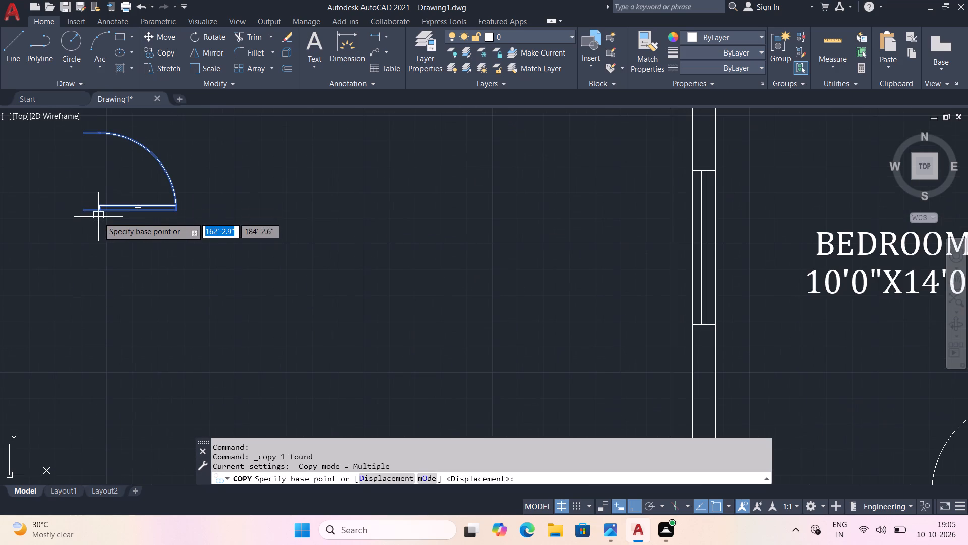
click(100, 211)
scroll(758, 216, down, 1)
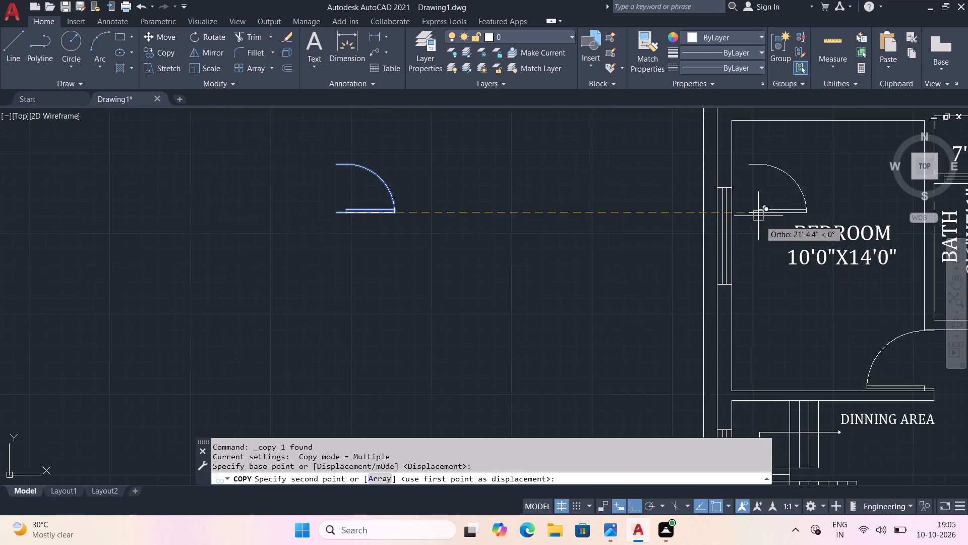
scroll(760, 222, down, 1)
middle_drag(796, 299, 129, 216)
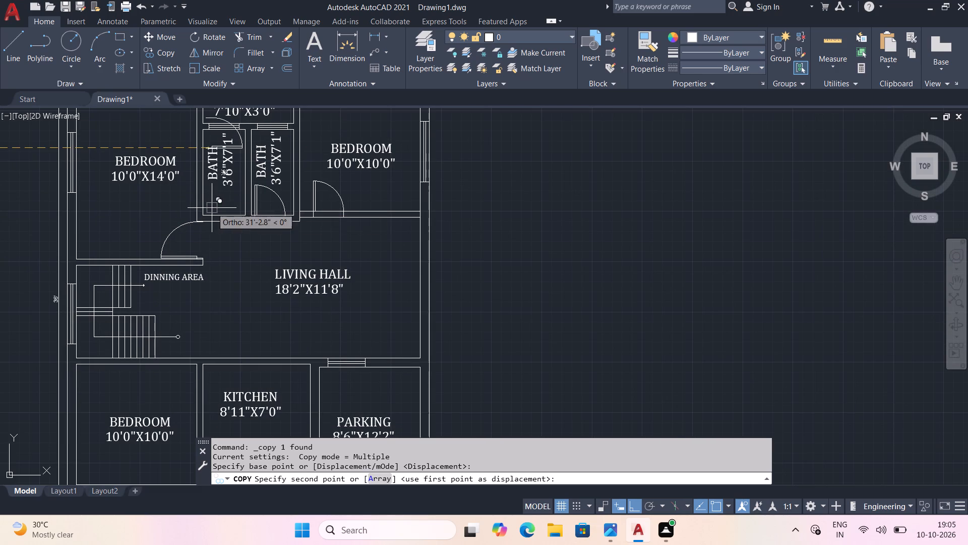
scroll(203, 210, up, 3)
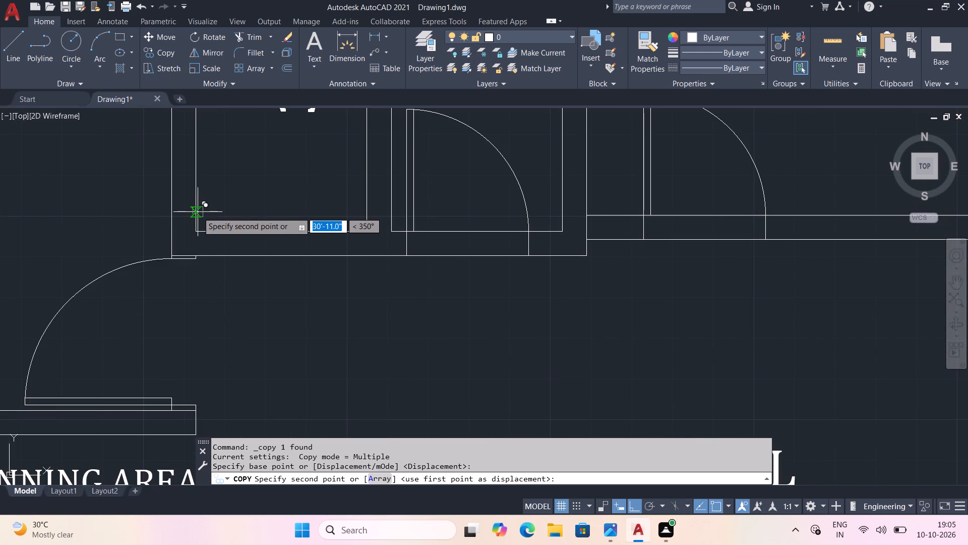
click(195, 220)
scroll(110, 240, down, 2)
middle_drag(43, 231, 356, 202)
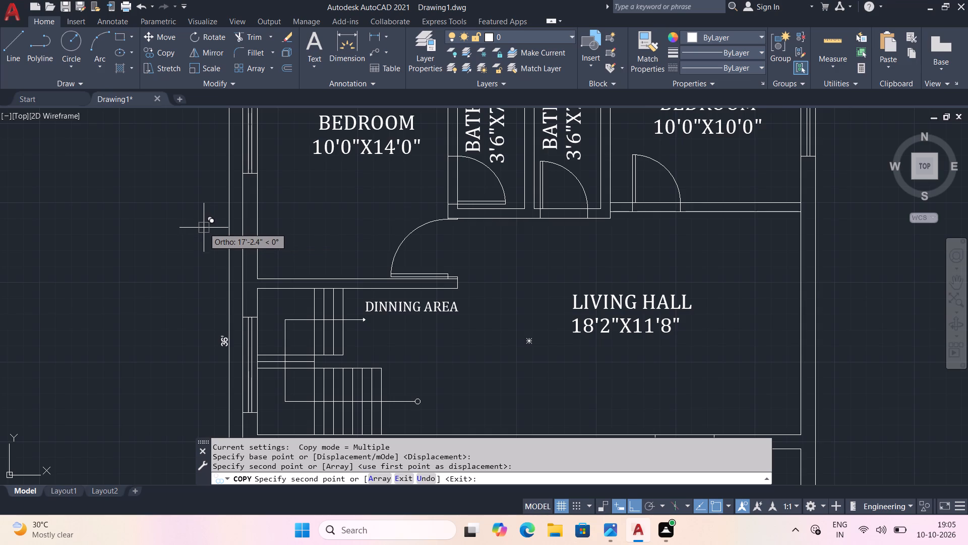
scroll(205, 228, down, 2)
middle_drag(189, 232, 233, 226)
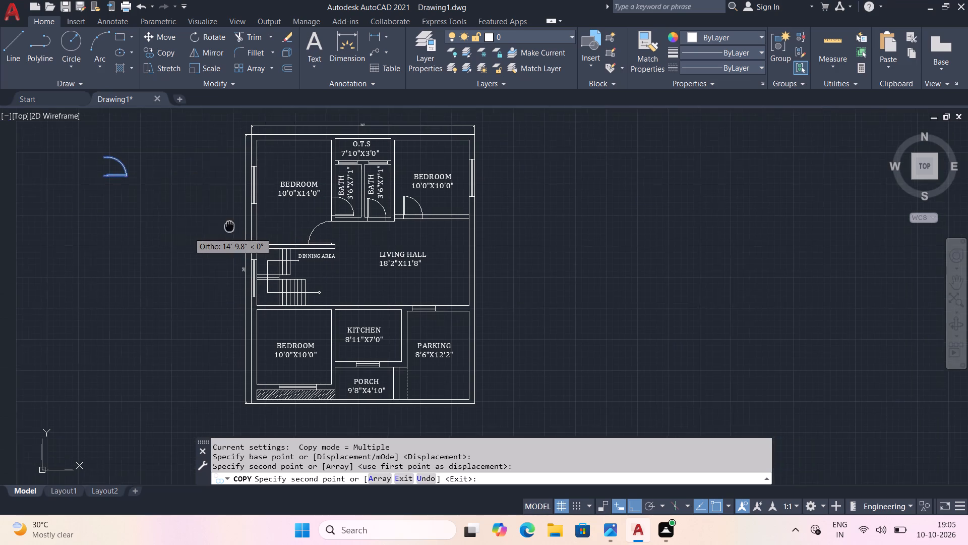
middle_drag(233, 226, 285, 226)
key(Escape)
Rotate the spare door block outside the plan by 270° so its leaf points downward.
click(176, 173)
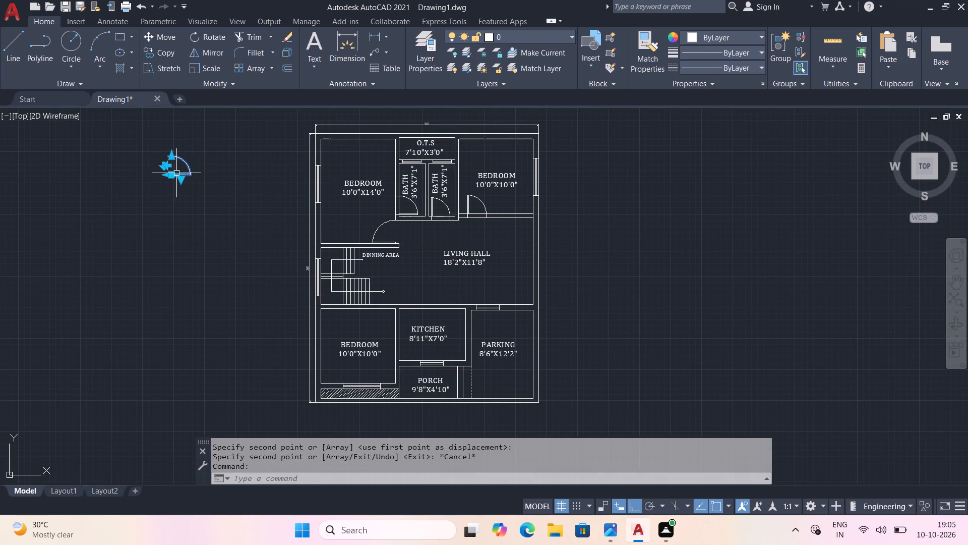
click(163, 169)
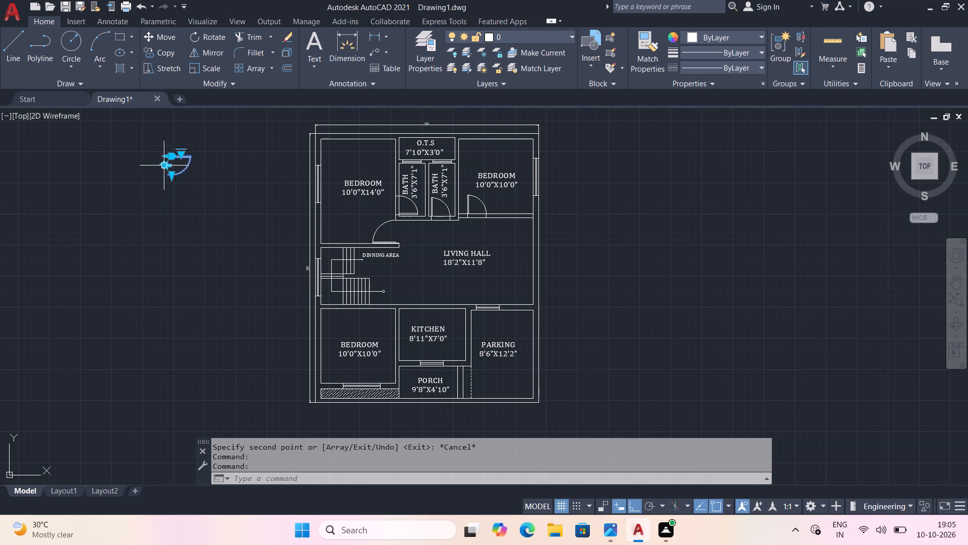
click(163, 169)
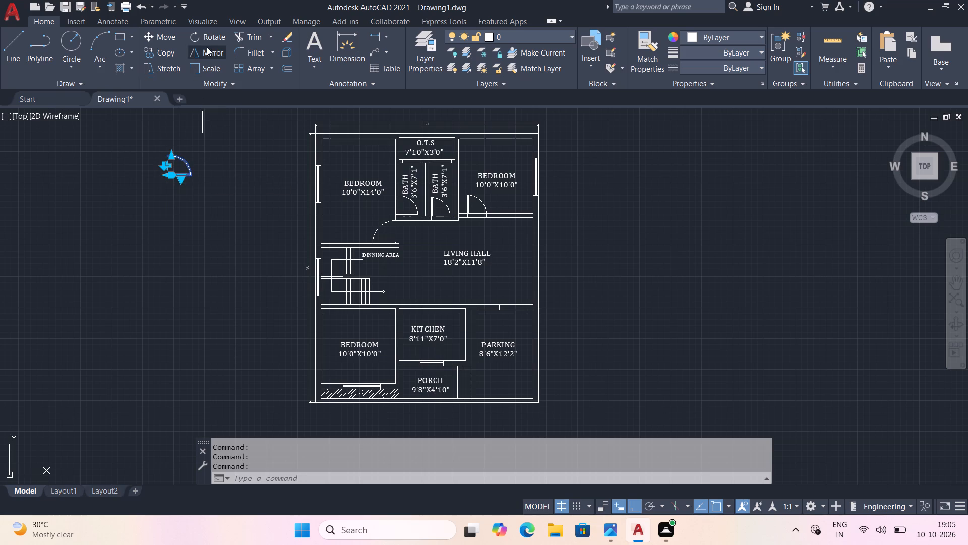
click(214, 35)
scroll(181, 190, up, 1)
click(157, 166)
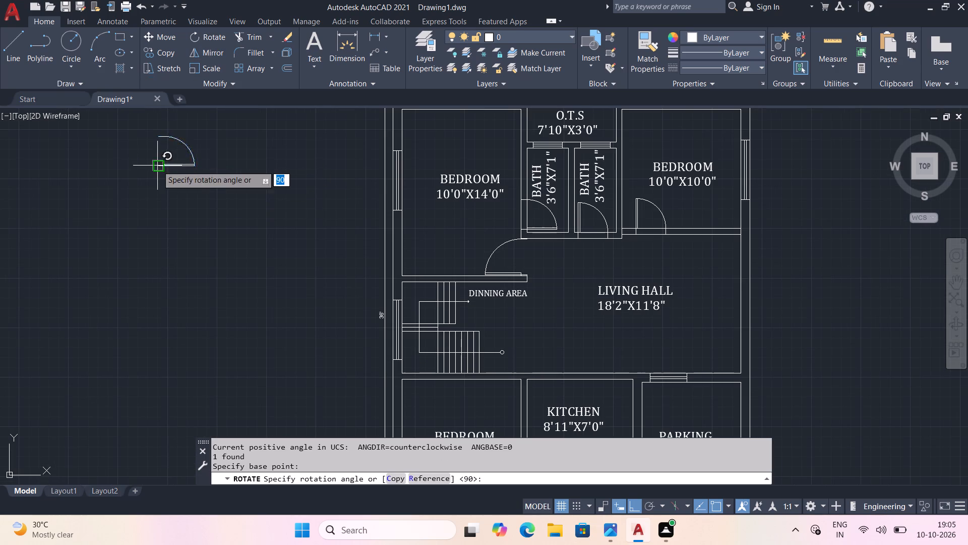
click(173, 214)
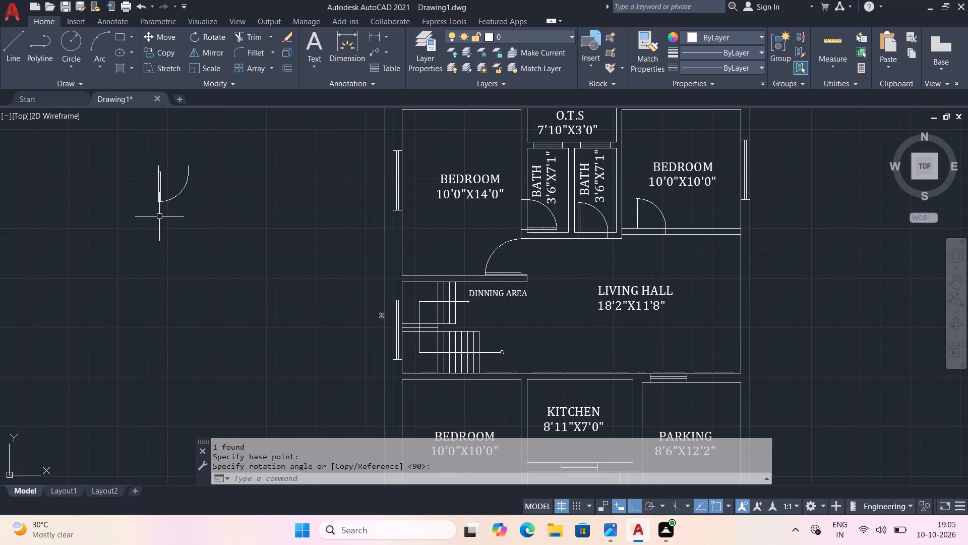
Copy the spare door block onto the living-hall walls of the kitchen and the lower 10'0"X10'0" bedroom, near their shared wall.
middle_drag(158, 216, 205, 216)
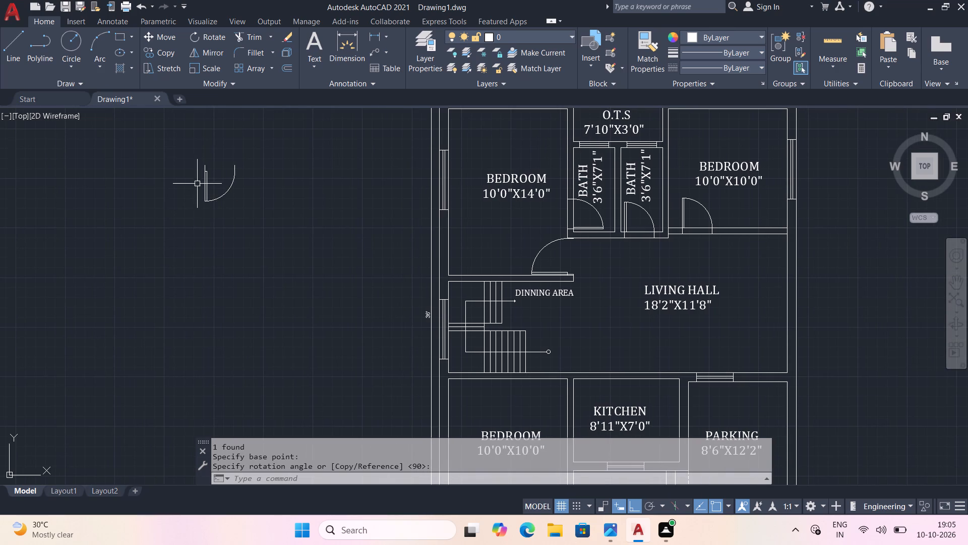
click(206, 171)
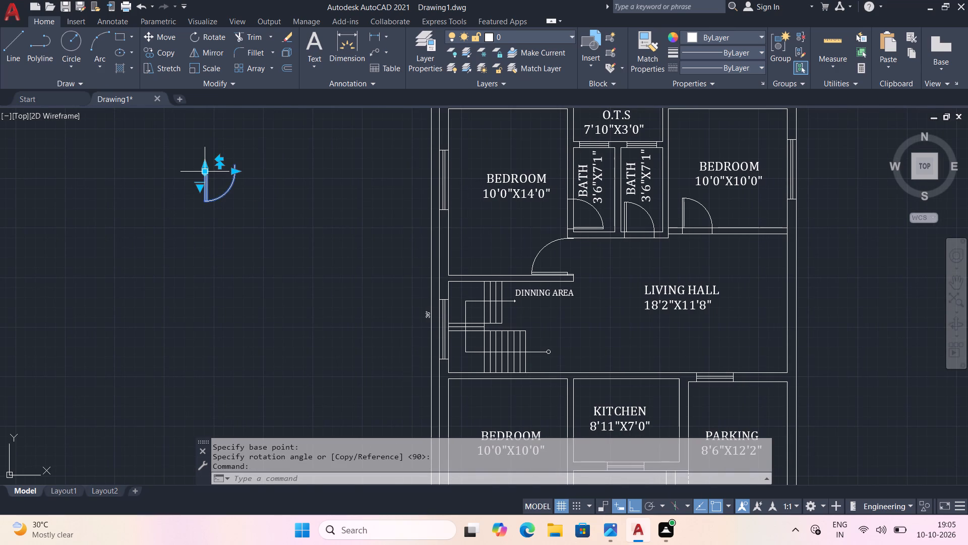
click(163, 48)
scroll(214, 174, up, 2)
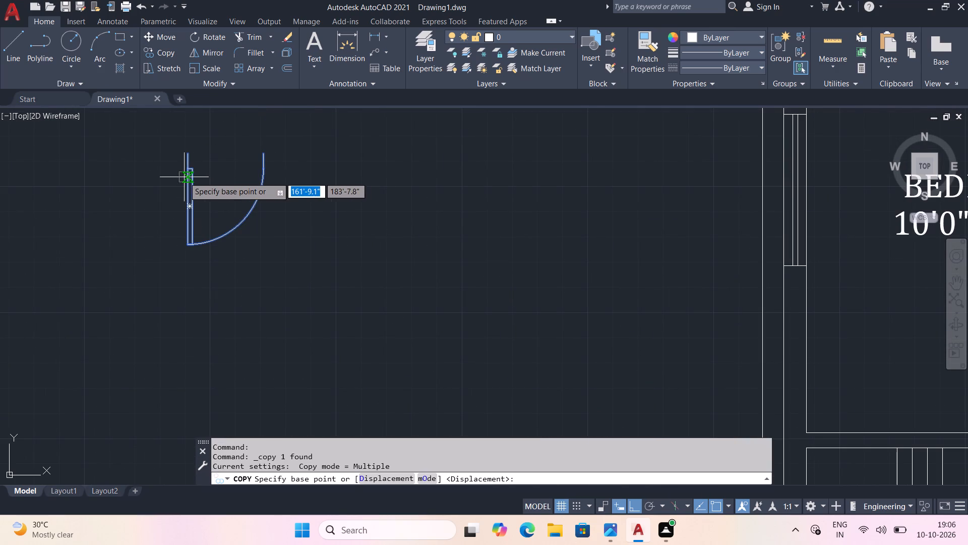
click(187, 170)
middle_drag(528, 261, 445, 203)
scroll(465, 217, down, 1)
middle_drag(445, 203, 237, 93)
scroll(534, 288, down, 1)
middle_drag(618, 346, 459, 282)
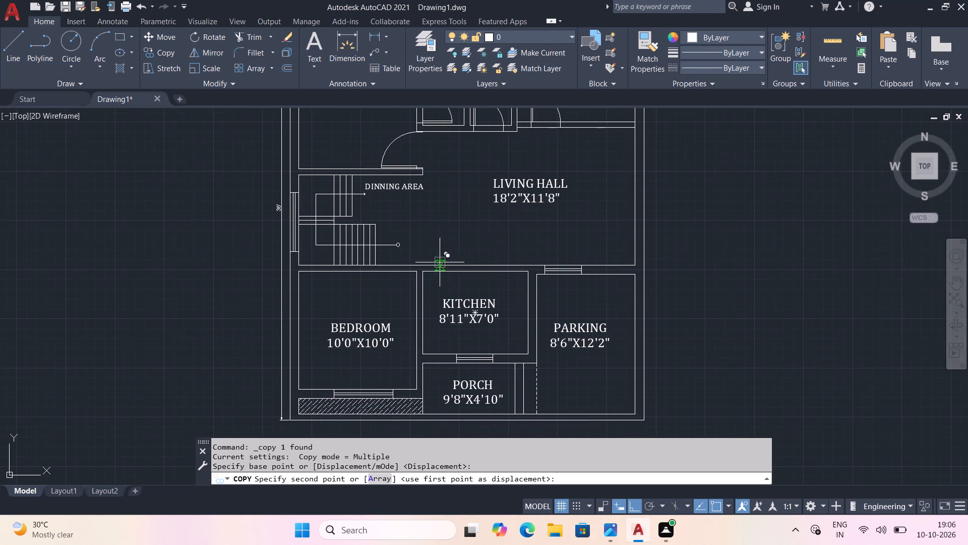
scroll(457, 240, up, 2)
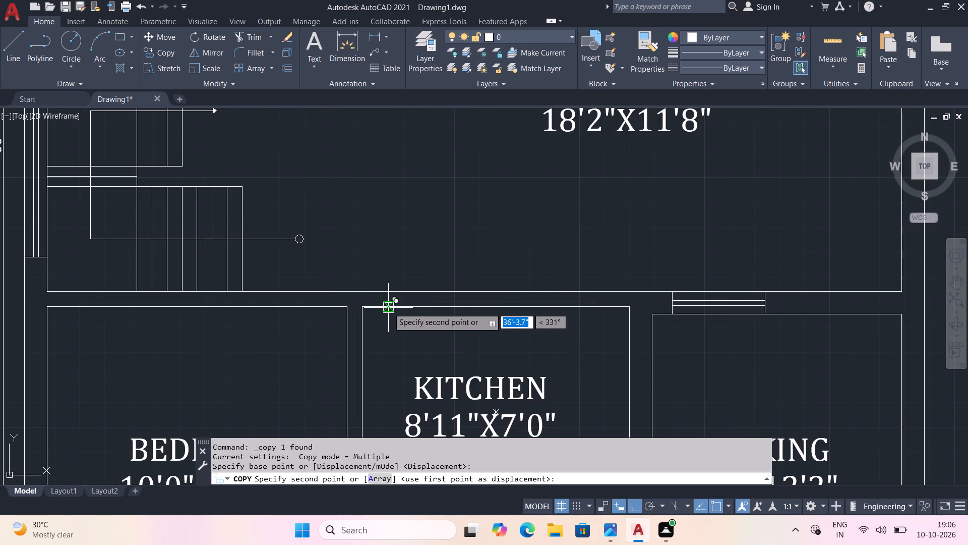
click(388, 308)
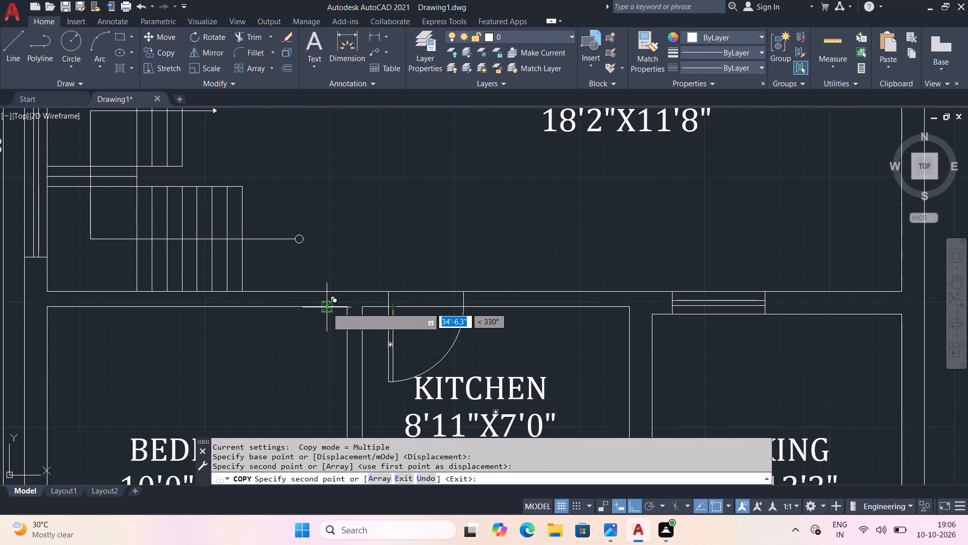
click(268, 308)
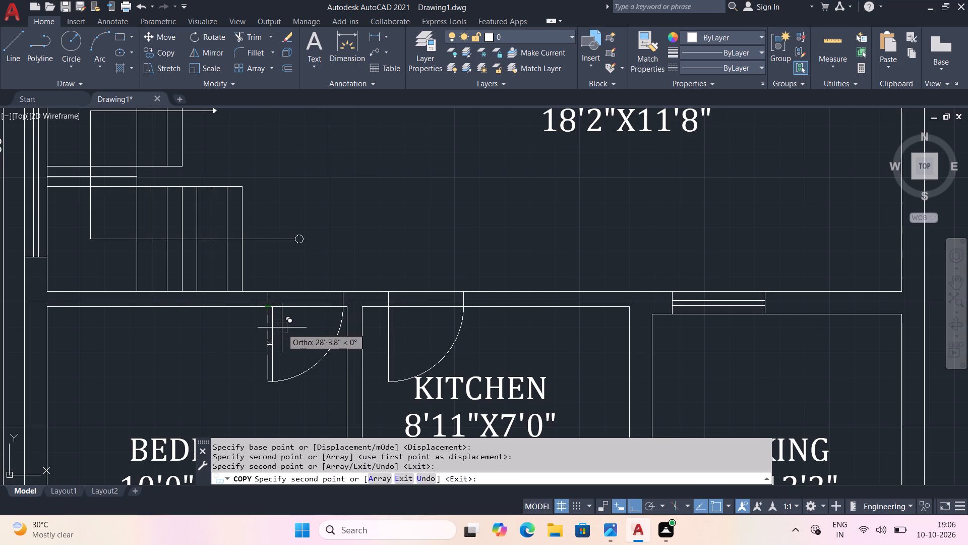
key(Escape)
Flip the lower bedroom's door horizontally so its leaf is nearest the kitchen, and shift it slightly away from the shared wall.
click(273, 320)
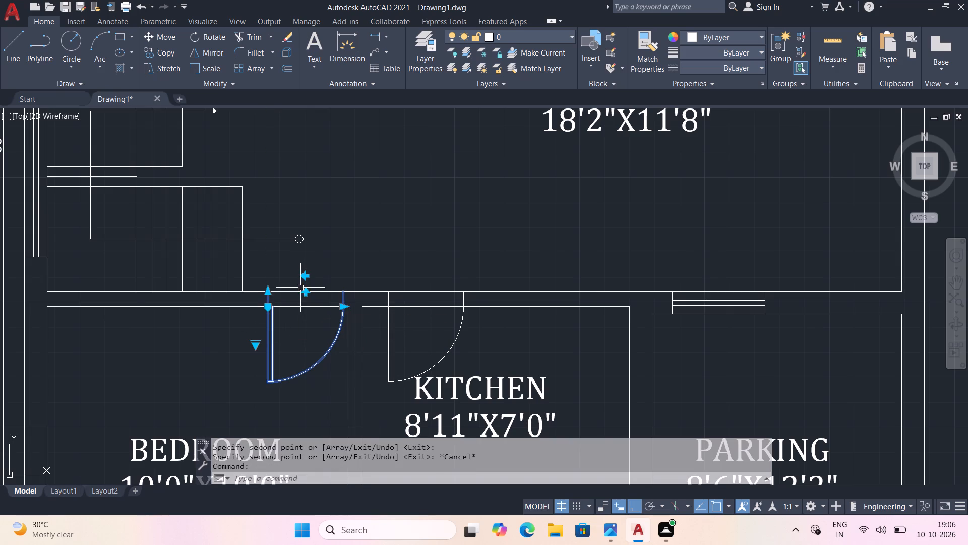
click(305, 278)
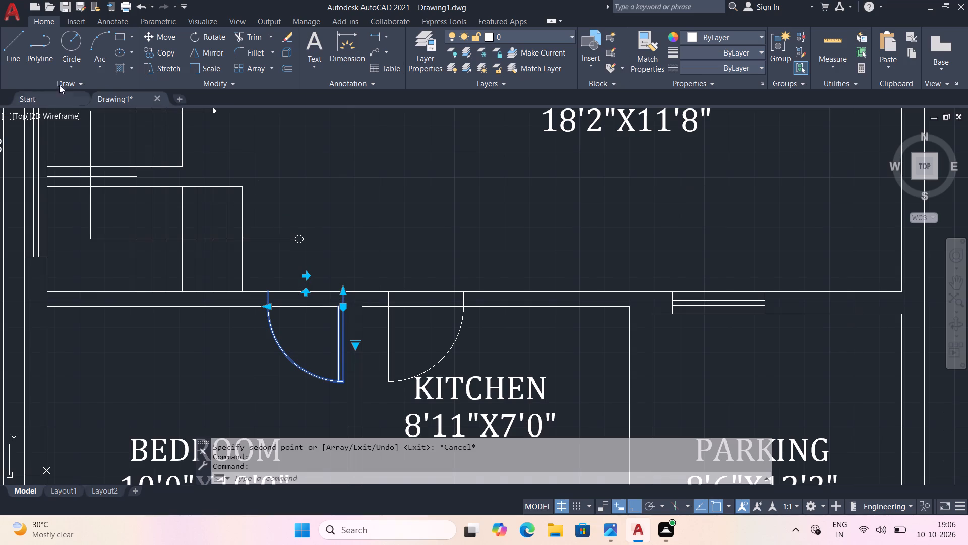
scroll(347, 323, up, 1)
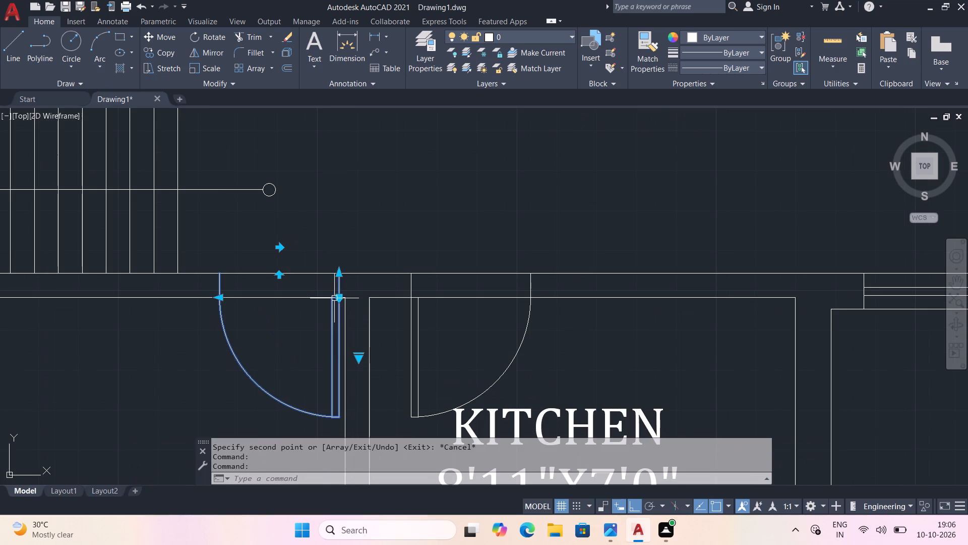
click(335, 299)
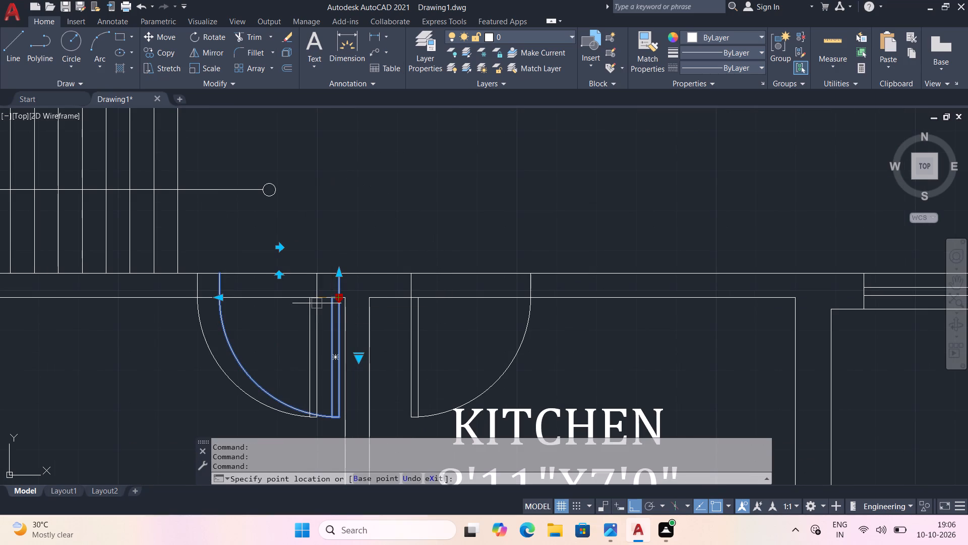
click(320, 303)
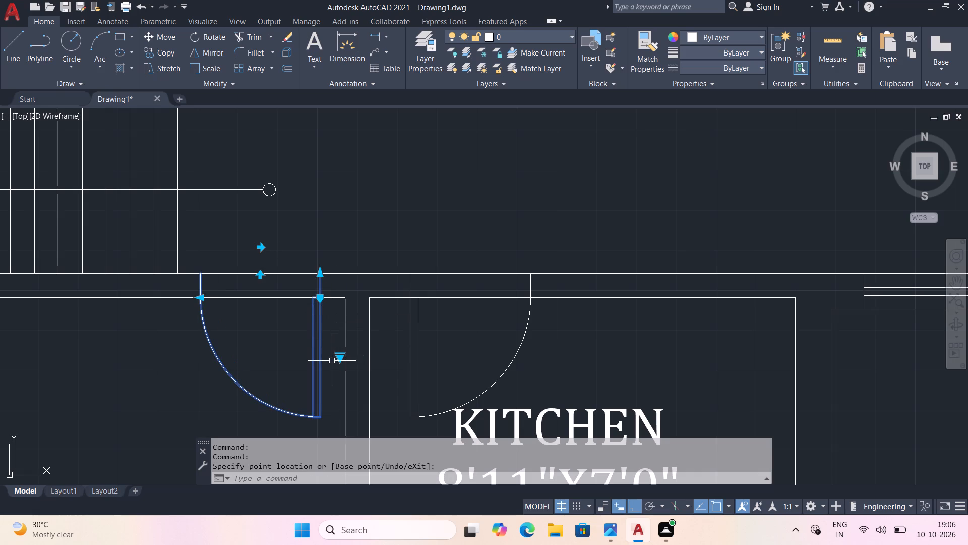
key(Escape)
key(Escape)
Trim both wall lines across the door openings of the lower 10'0"X10'0" bedroom and the kitchen.
text(TR)
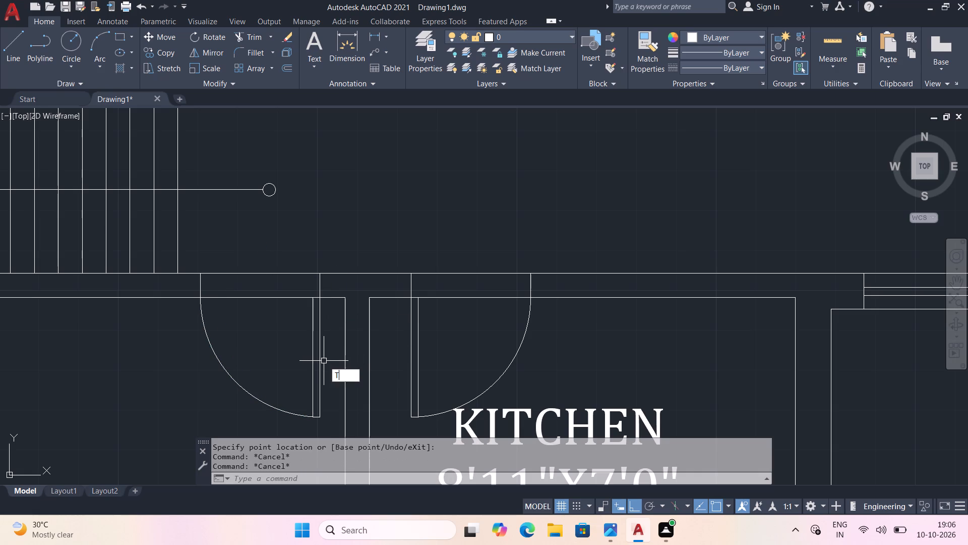
key(space)
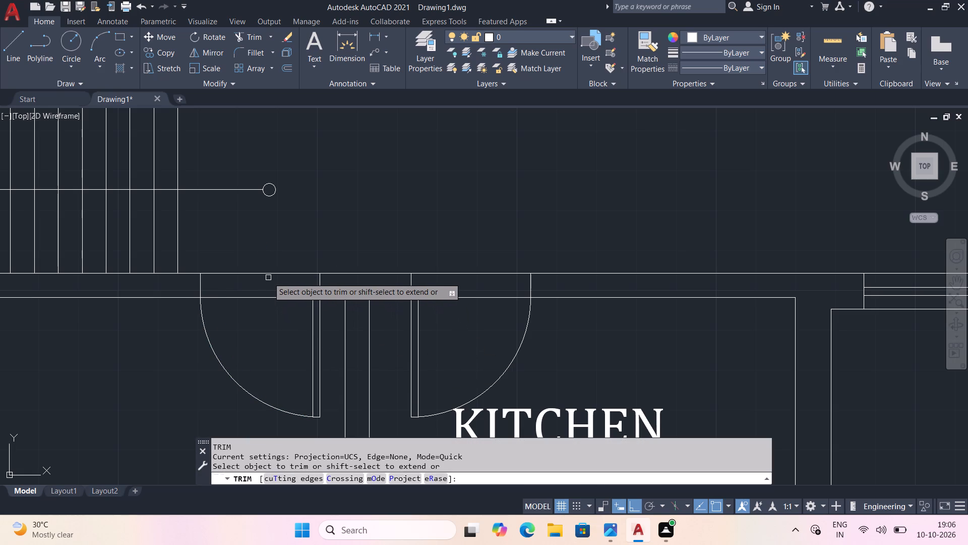
click(268, 275)
click(265, 298)
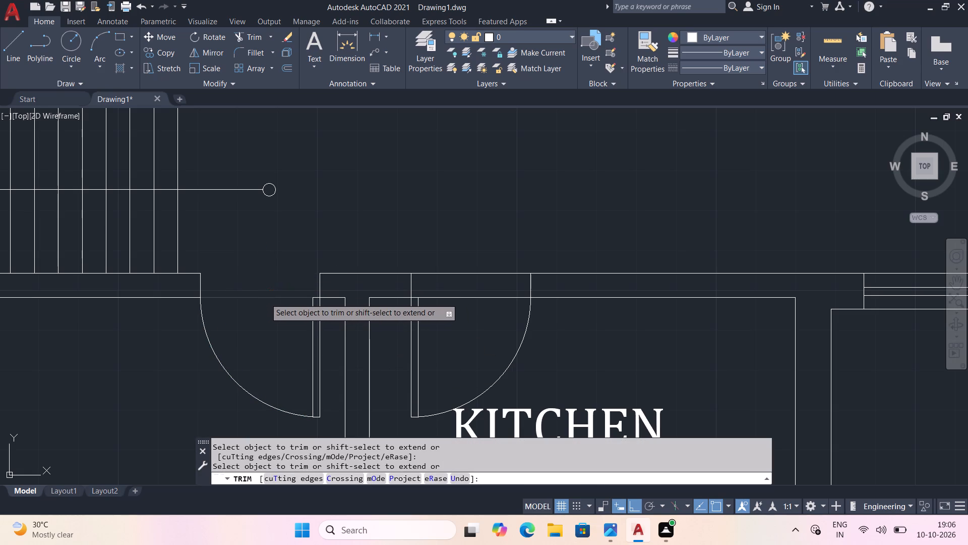
click(447, 300)
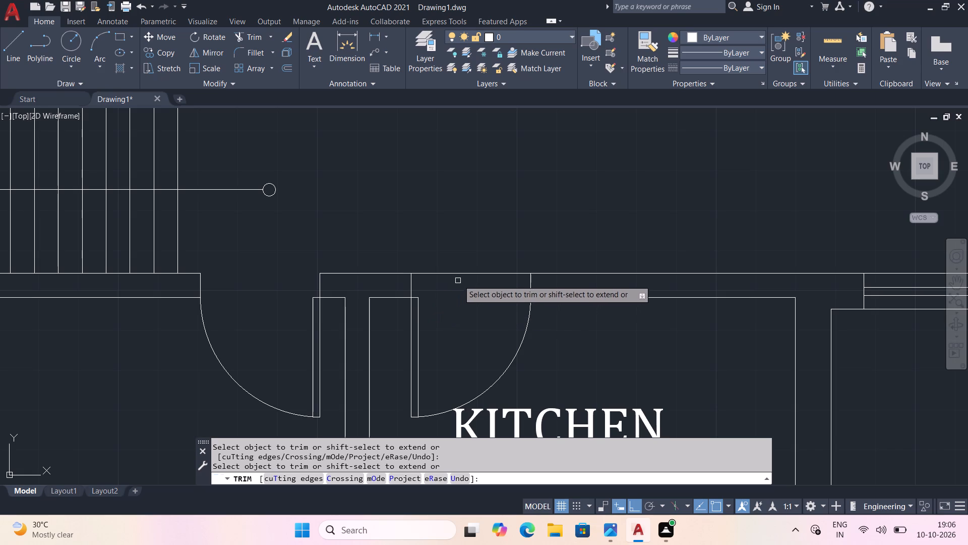
click(461, 275)
Trim the wall lines across the door openings of both baths and the upper 10'0"X10'0" bedroom.
scroll(503, 329, down, 2)
middle_drag(516, 348, 432, 216)
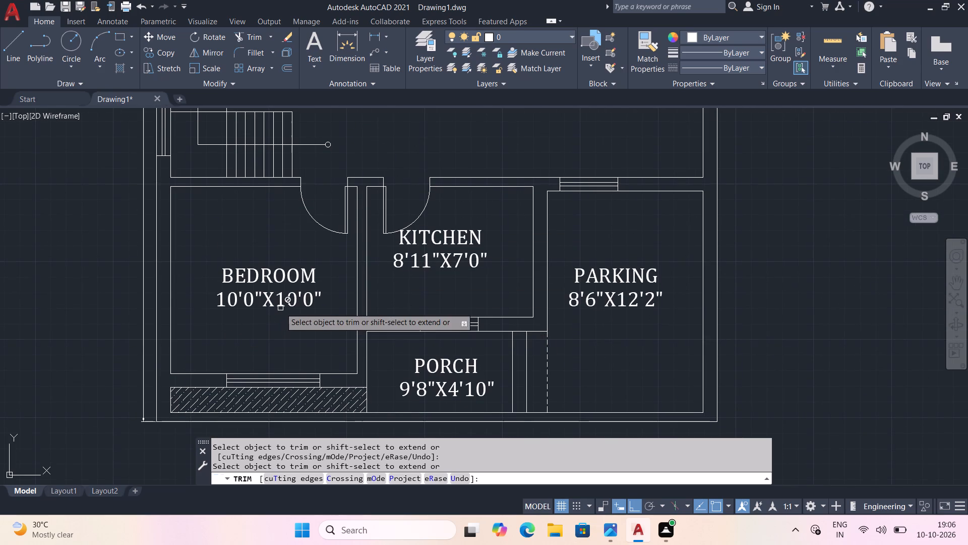
middle_drag(280, 308, 274, 455)
middle_drag(370, 244, 350, 320)
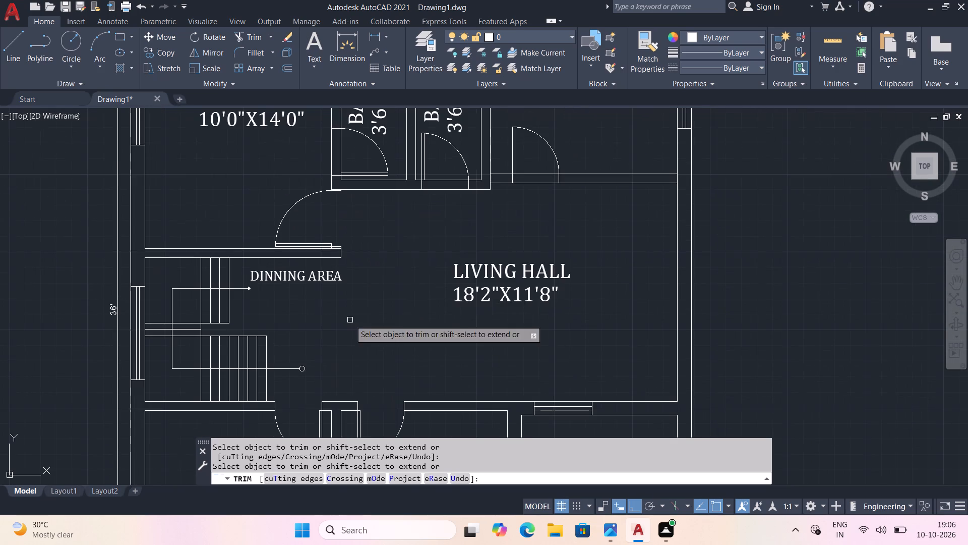
click(333, 150)
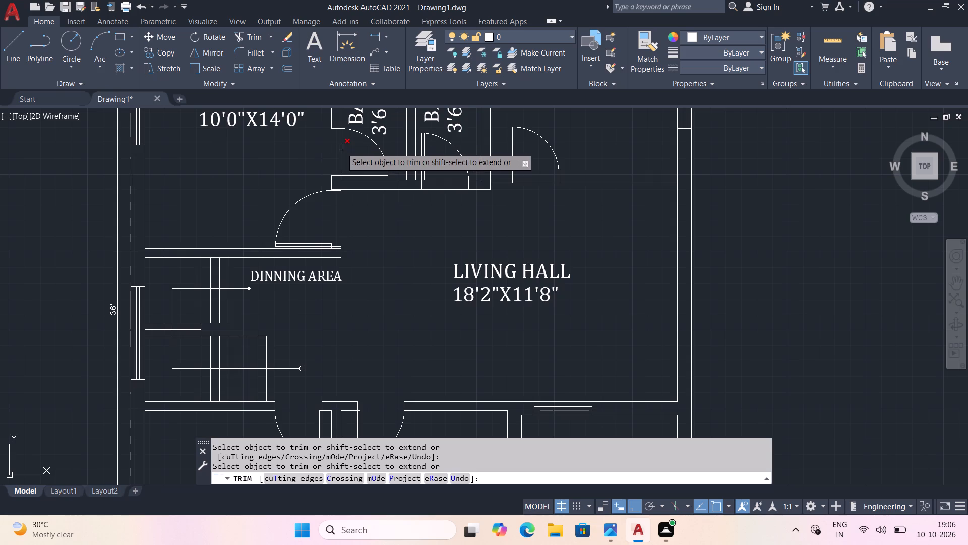
click(341, 148)
click(445, 181)
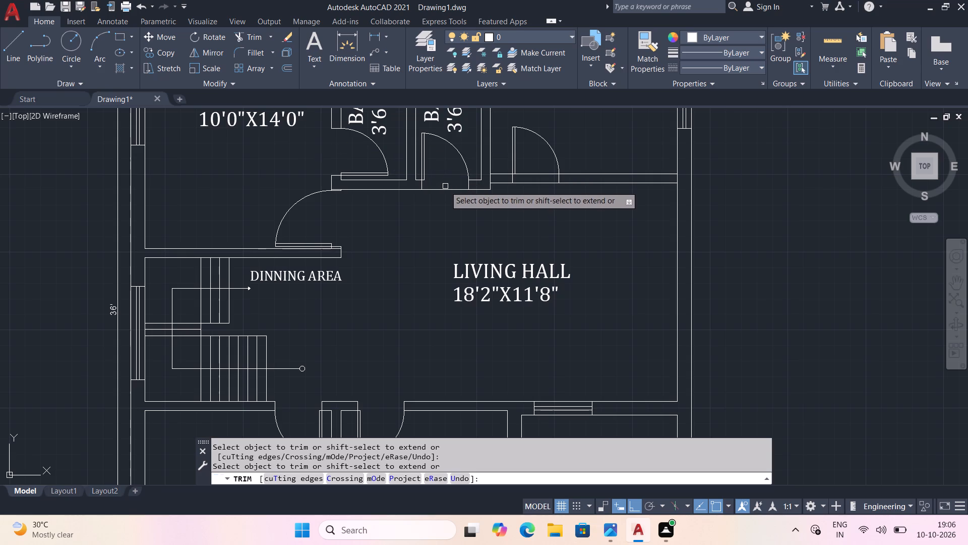
click(446, 189)
click(447, 191)
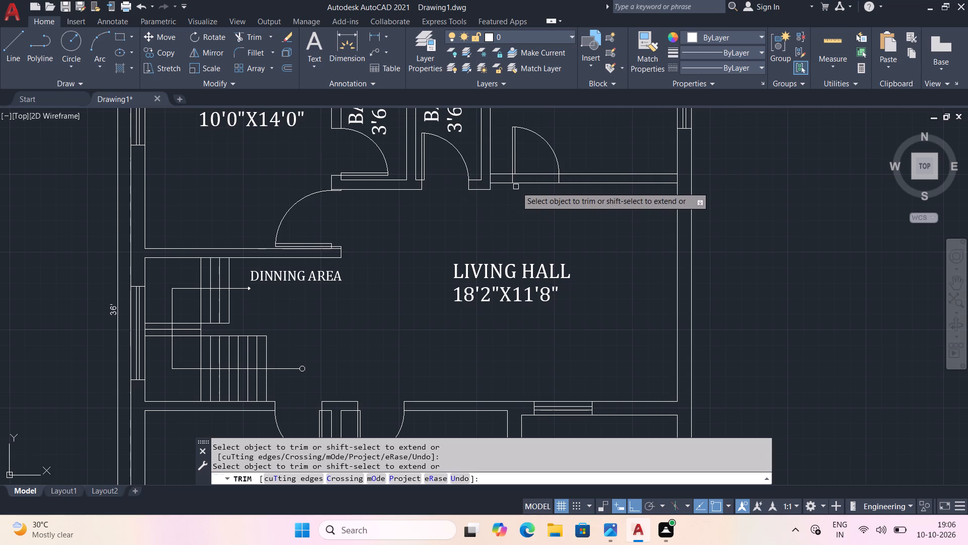
click(529, 182)
click(532, 176)
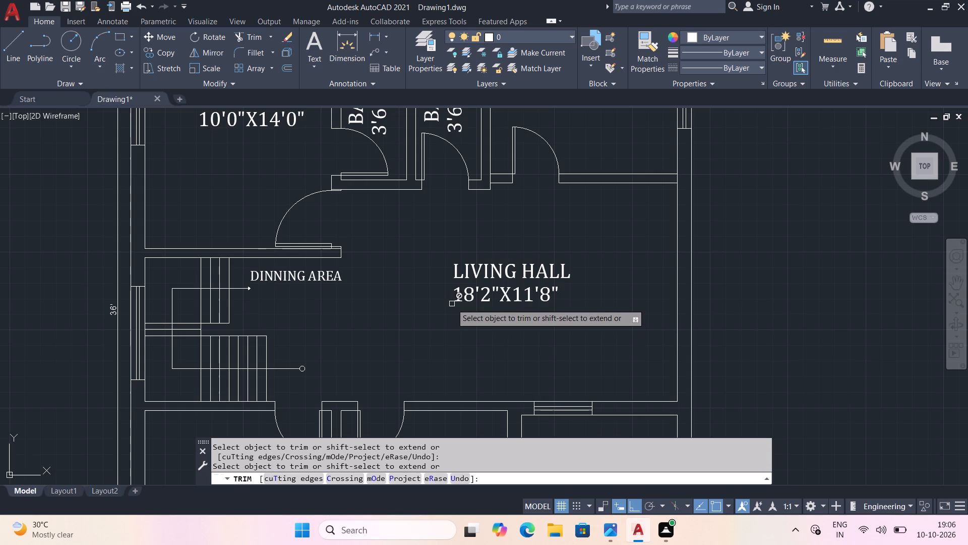
scroll(538, 342, down, 1)
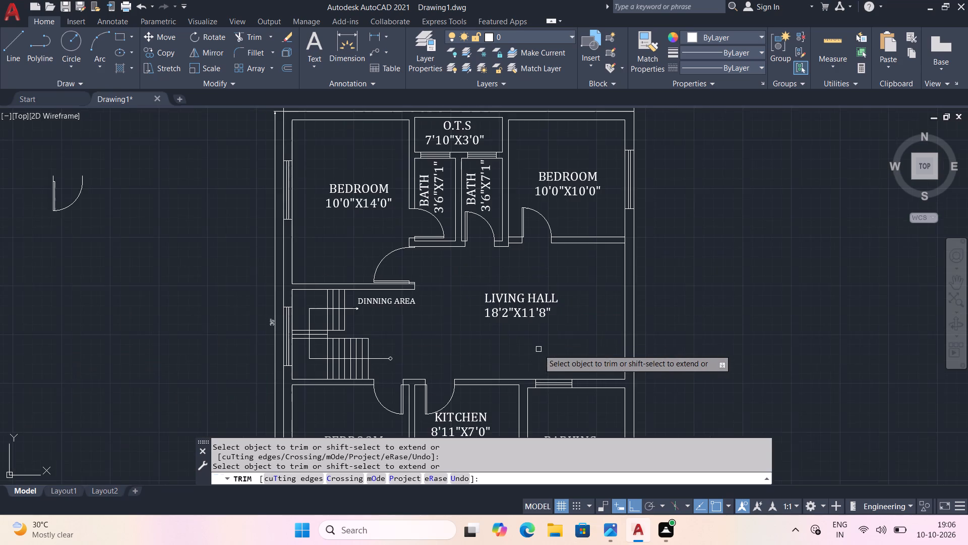
middle_drag(537, 345, 522, 241)
middle_drag(459, 342, 560, 289)
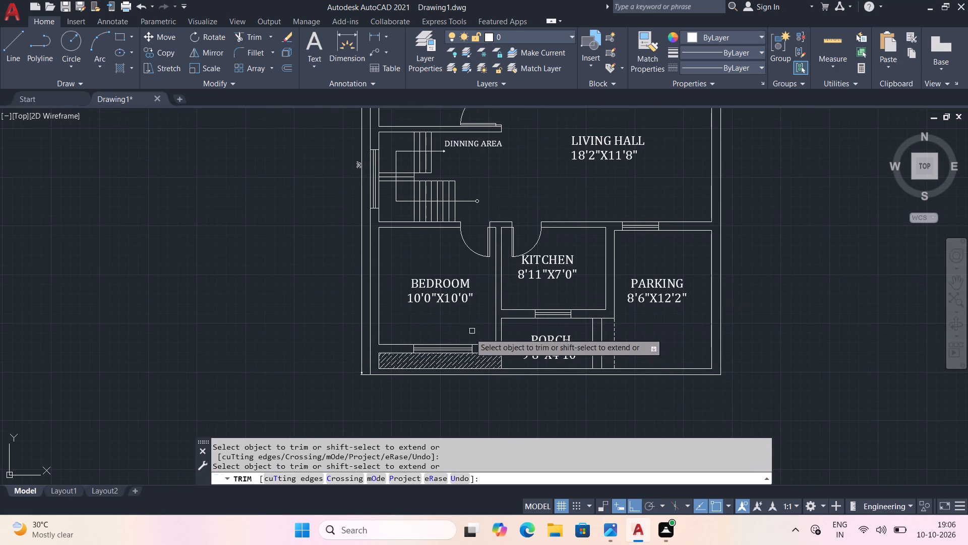
key(Escape)
Flip the spare door block outside the plan so its leaf points upward, and reduce its width to about 2'-4".
middle_drag(220, 265, 289, 461)
click(212, 225)
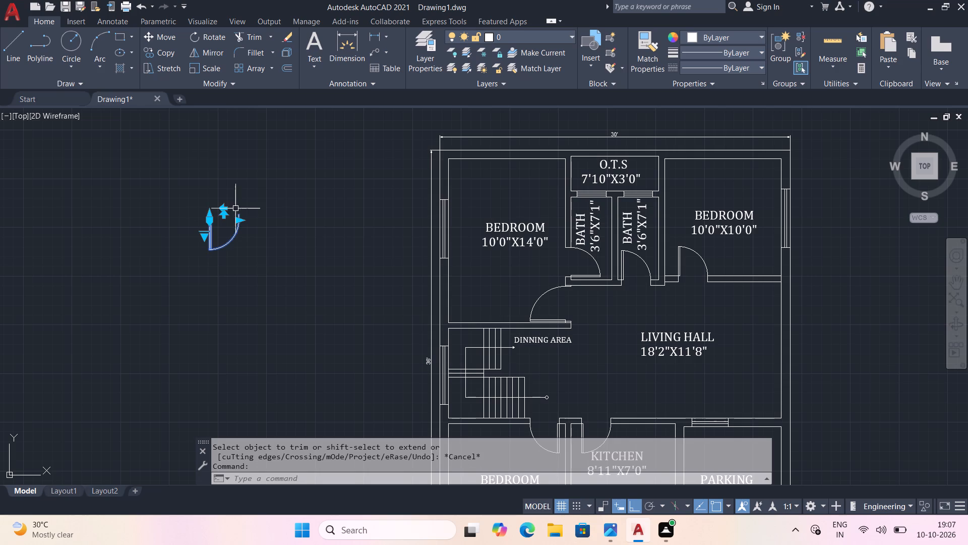
click(224, 215)
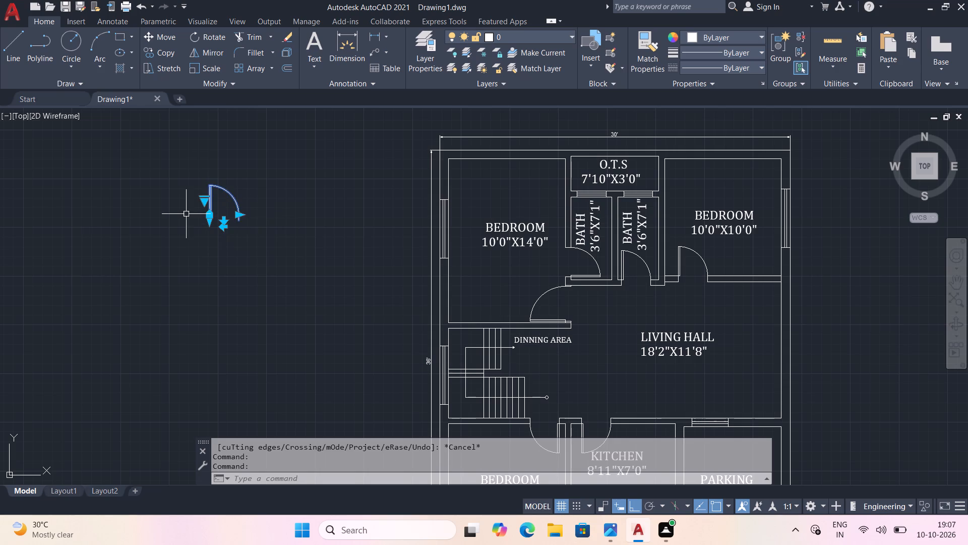
scroll(177, 214, up, 2)
scroll(276, 229, up, 2)
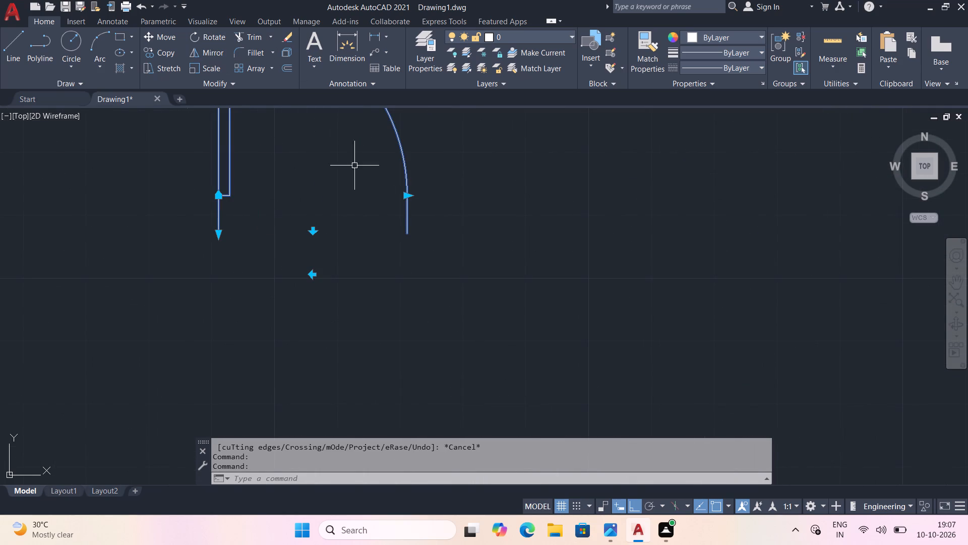
click(406, 194)
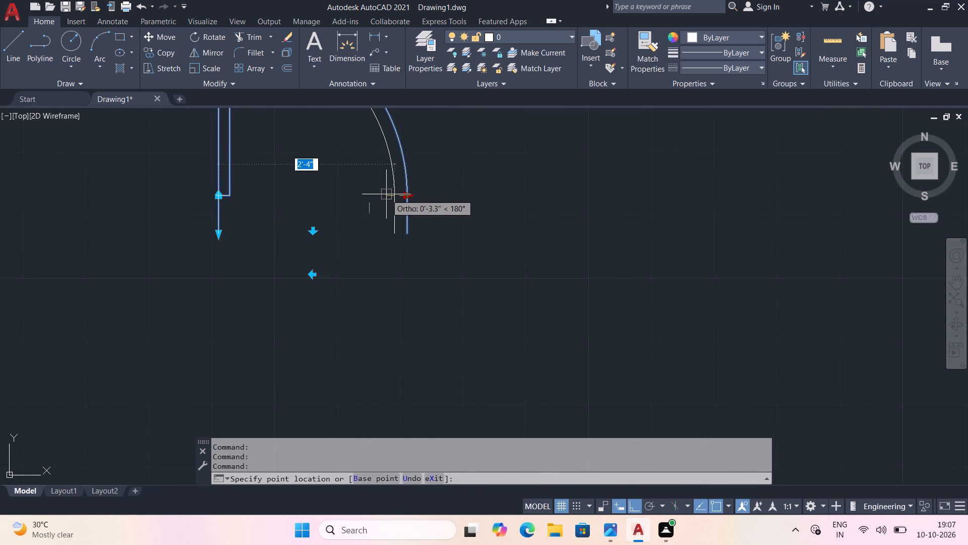
click(386, 194)
Mirror the spare door about a vertical line through its free jamb, keeping the original, to form a double door.
click(212, 51)
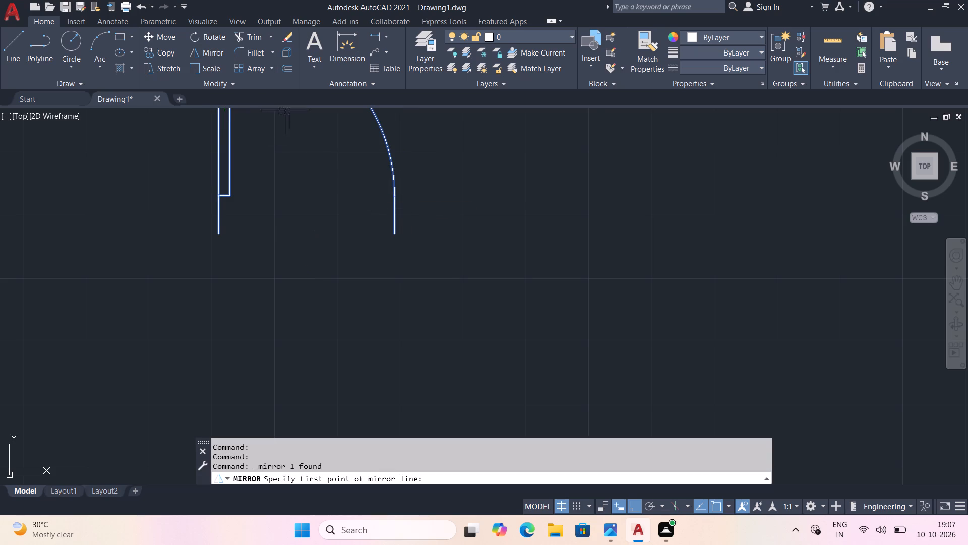
click(399, 232)
click(404, 154)
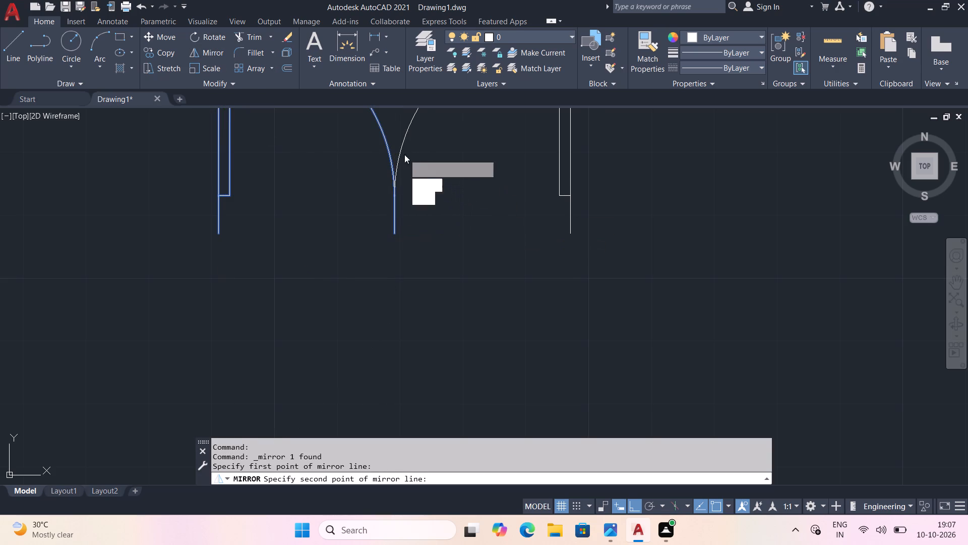
drag(435, 201, 404, 154)
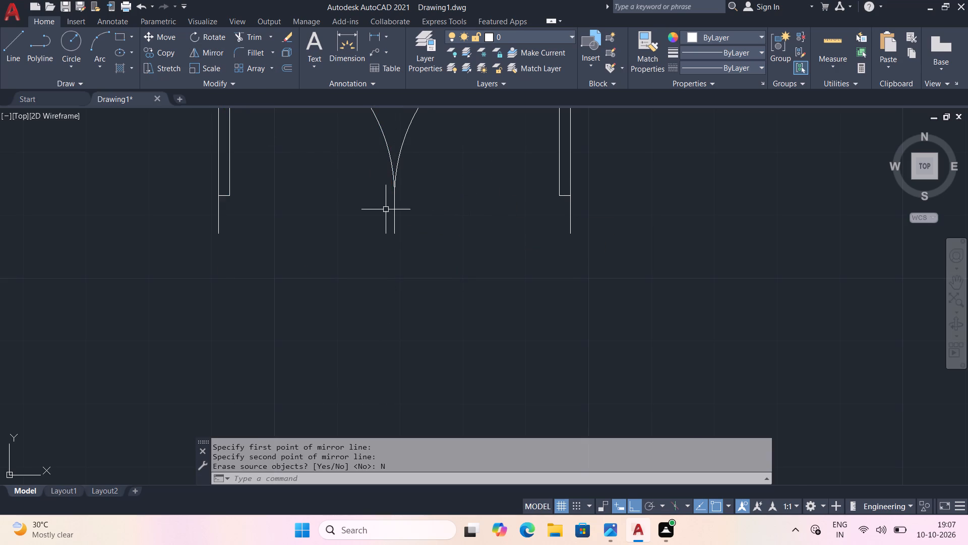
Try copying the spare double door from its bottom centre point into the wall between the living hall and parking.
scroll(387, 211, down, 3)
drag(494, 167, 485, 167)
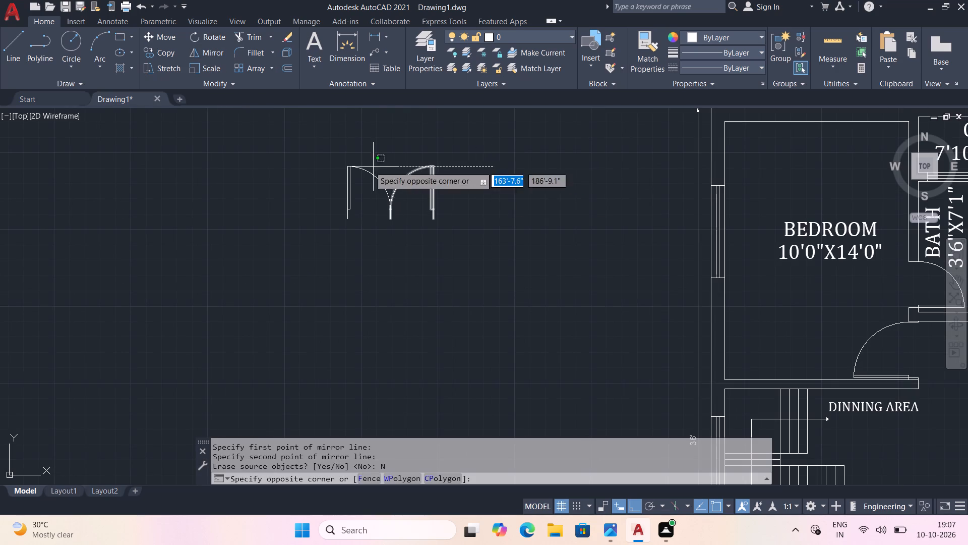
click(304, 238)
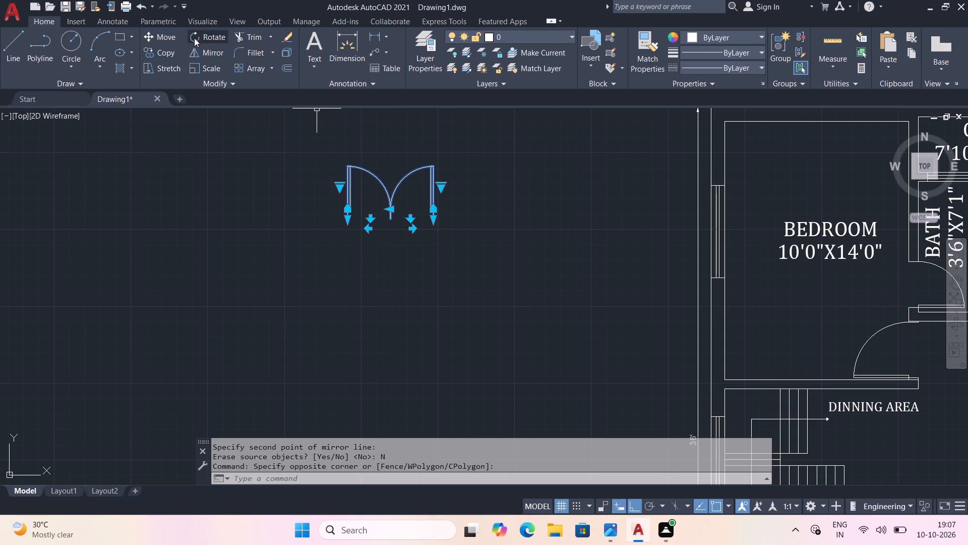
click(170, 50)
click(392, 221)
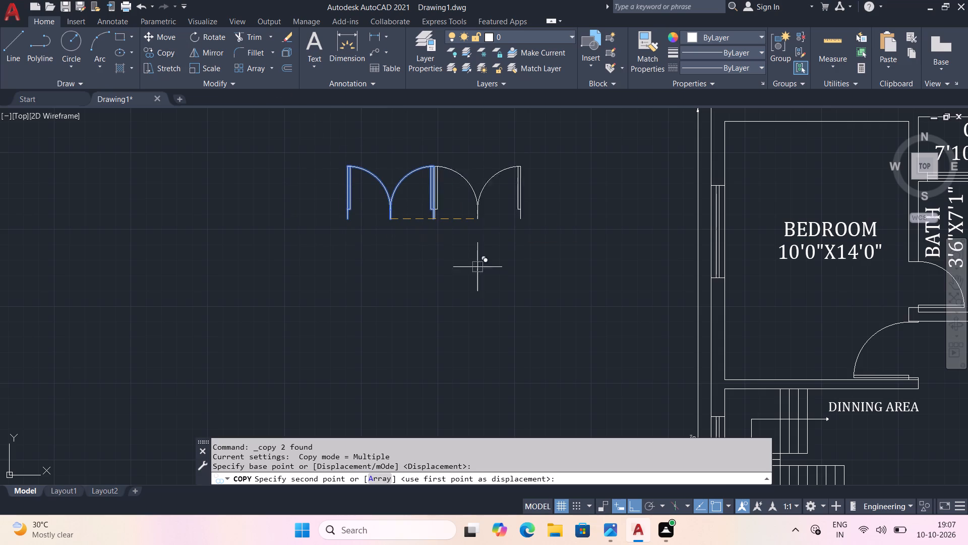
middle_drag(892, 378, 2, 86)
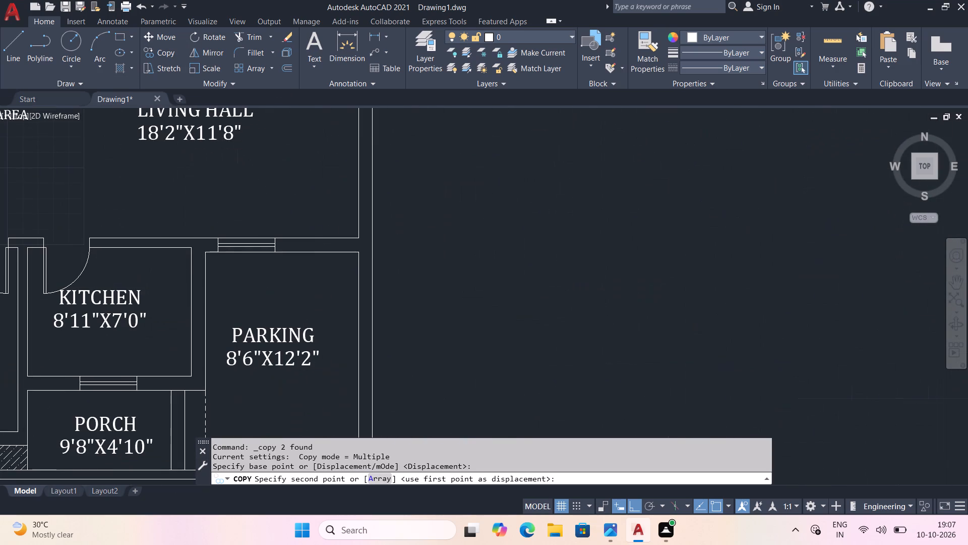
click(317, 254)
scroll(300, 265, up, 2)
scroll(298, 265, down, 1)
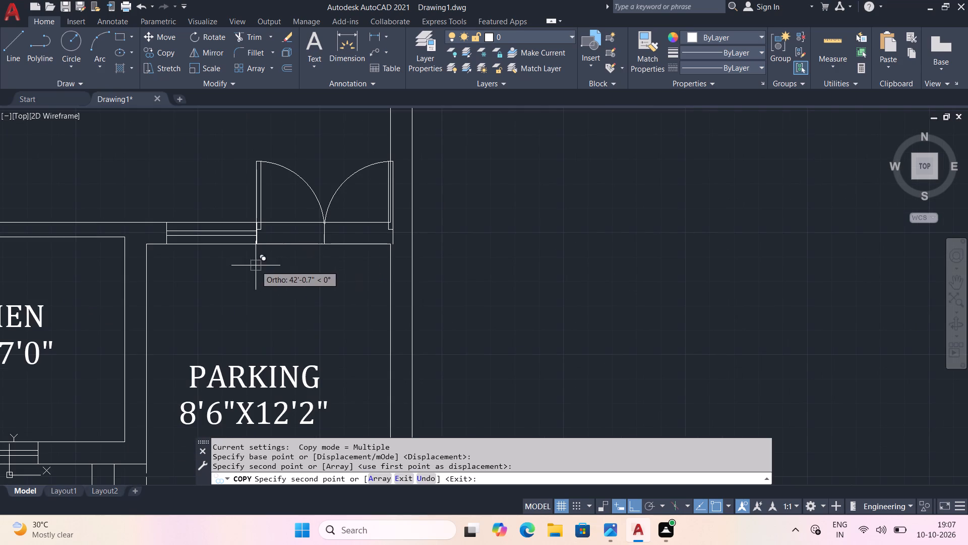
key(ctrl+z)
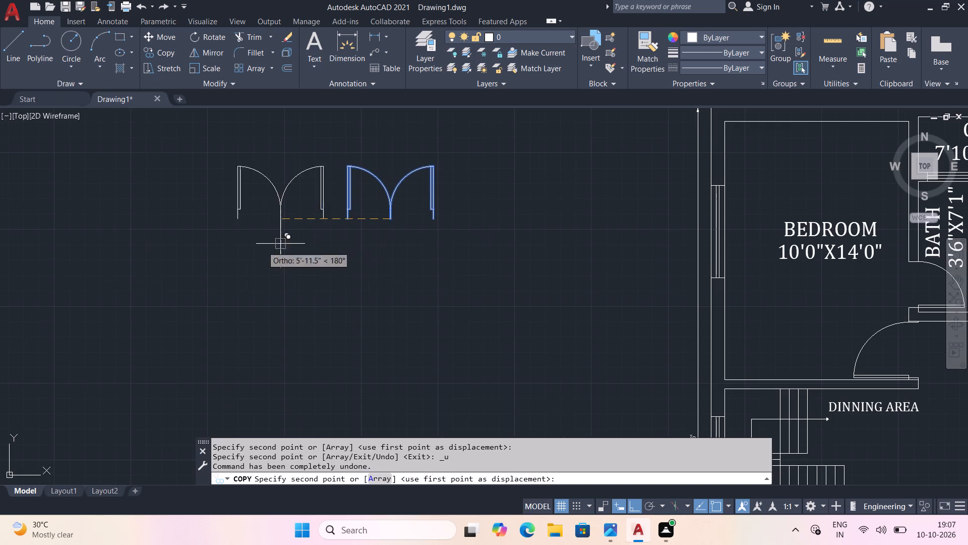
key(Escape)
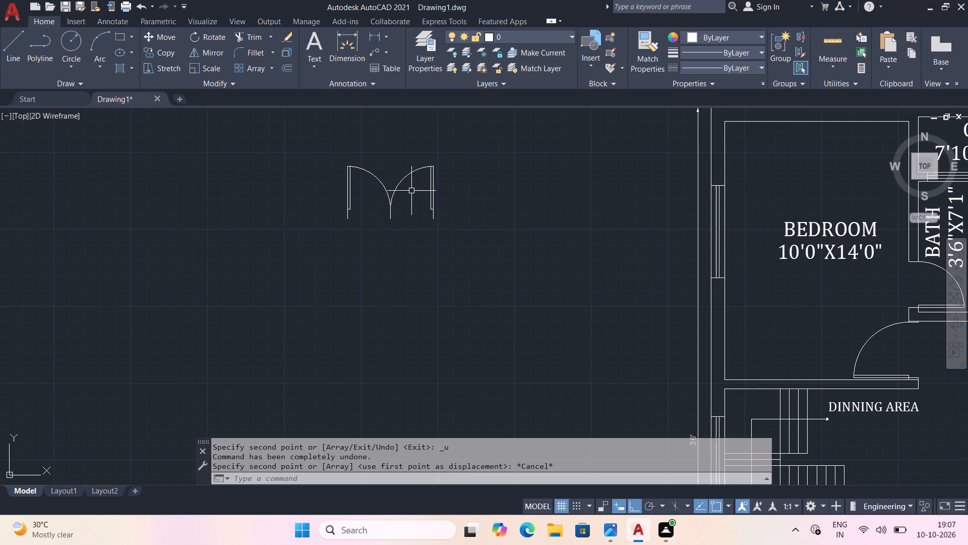
Delete the mirrored right-hand half of the spare double door outside the plan.
click(415, 176)
click(413, 172)
click(414, 168)
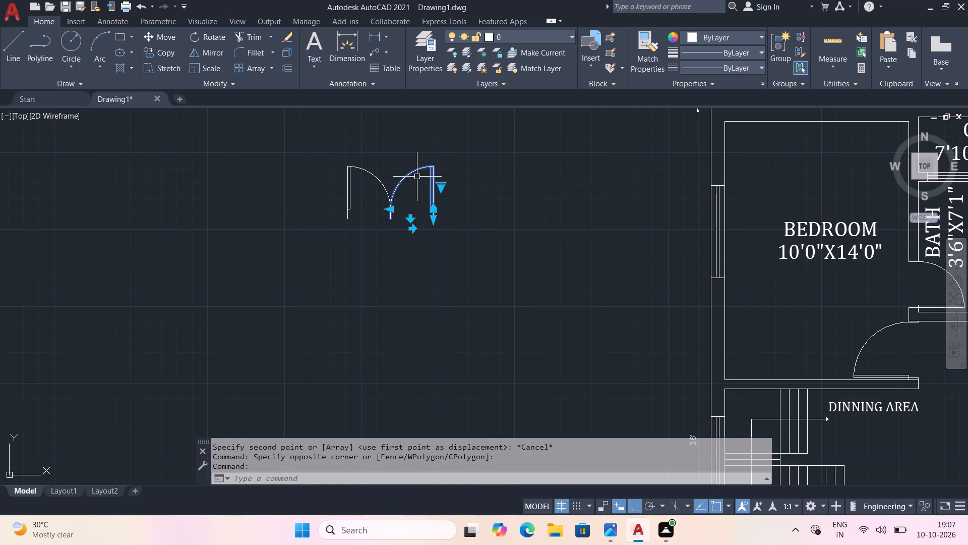
key(Delete)
Reduce the width of the remaining spare door leaf to about 2'.
scroll(393, 215, up, 1)
click(386, 209)
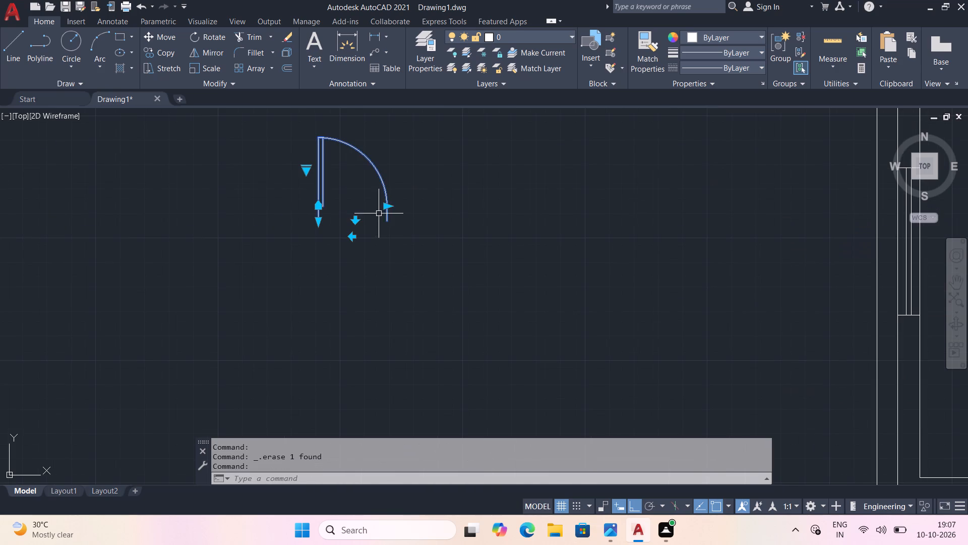
click(388, 207)
click(377, 207)
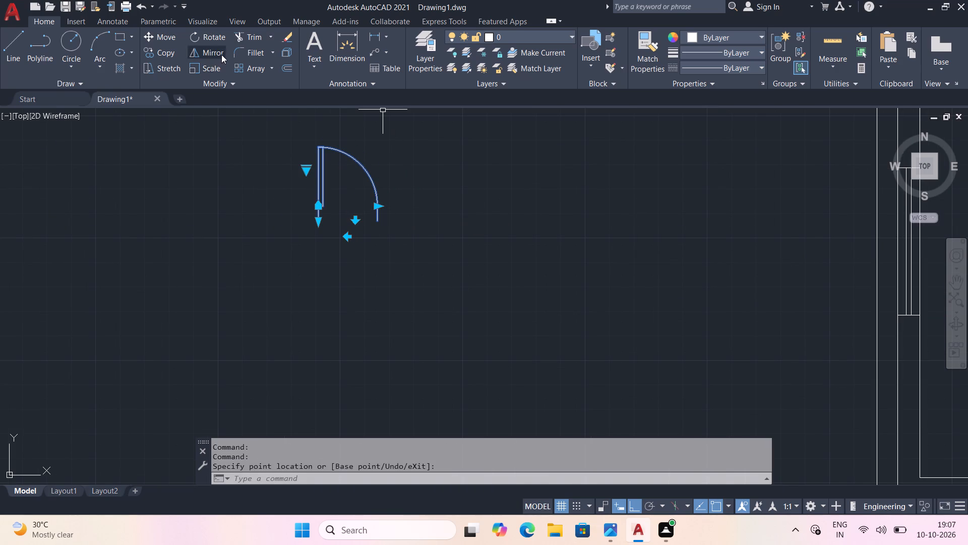
Mirror the narrowed spare door about a vertical line through its free jamb, keeping the original, to form a double door.
click(222, 54)
click(377, 220)
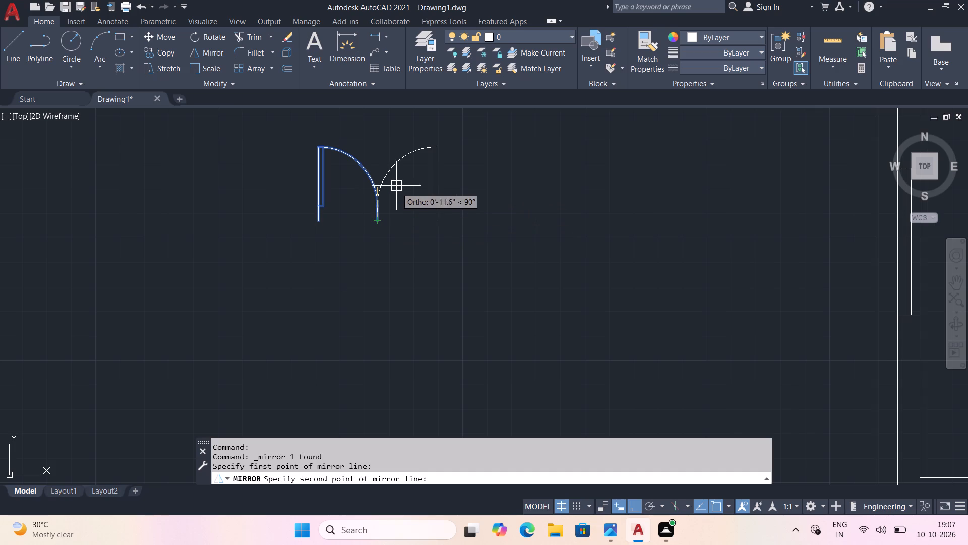
click(397, 168)
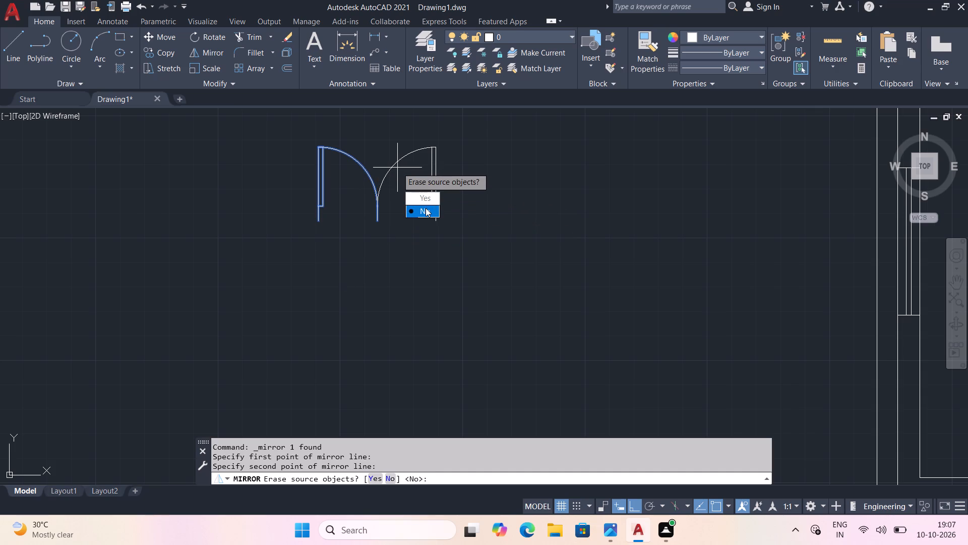
drag(426, 208, 397, 168)
Measure the size of the spare double door's leaf.
click(828, 44)
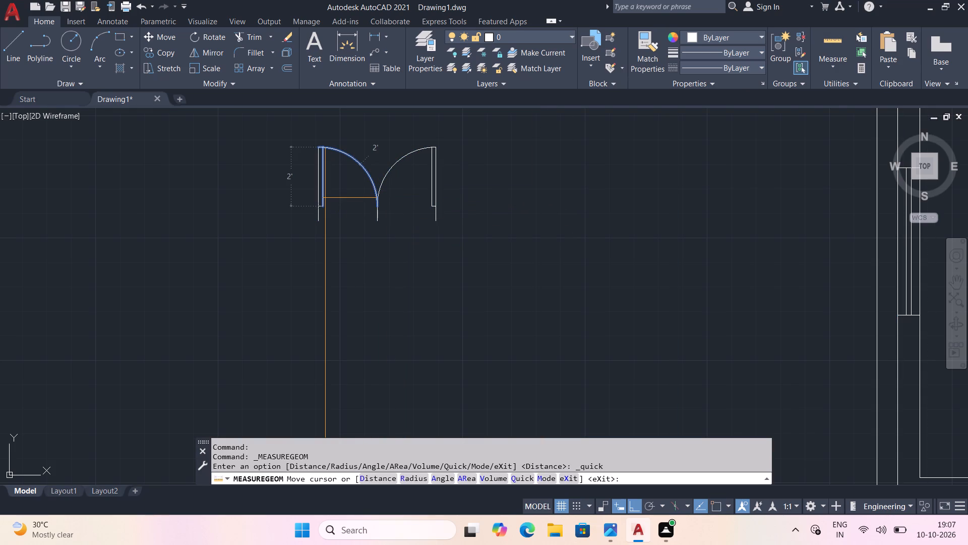
key(Escape)
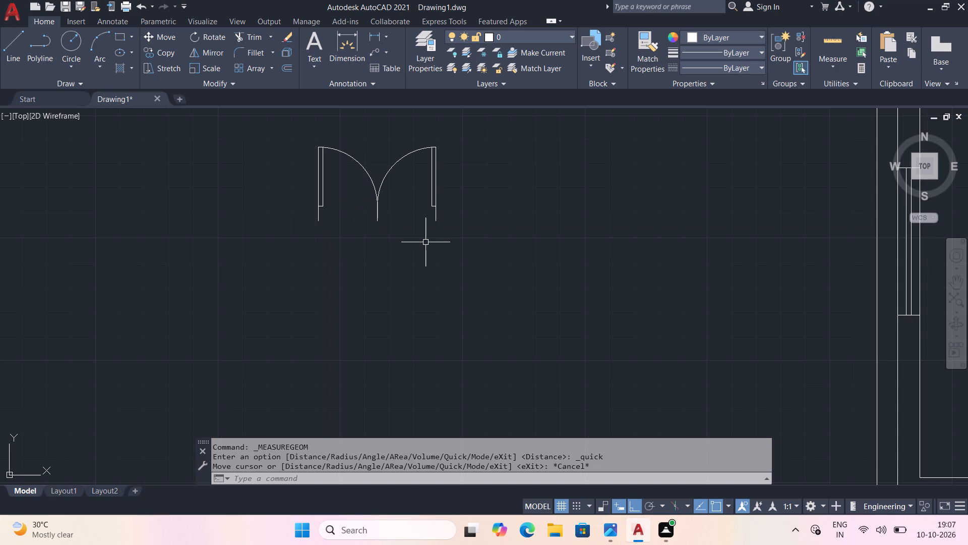
Copy the double door from its right jamb into the wall between the living hall and parking, between the window and the right-hand corner.
click(298, 134)
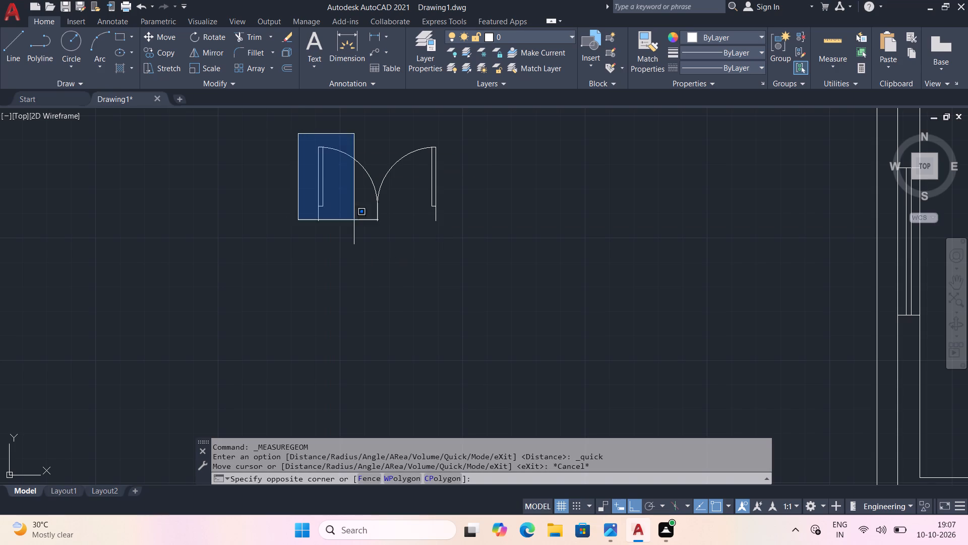
click(463, 252)
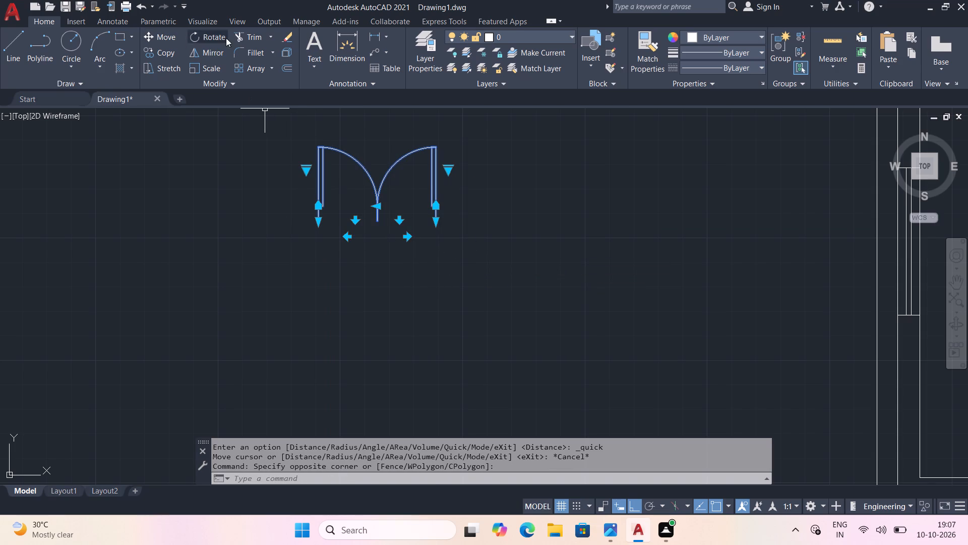
click(167, 52)
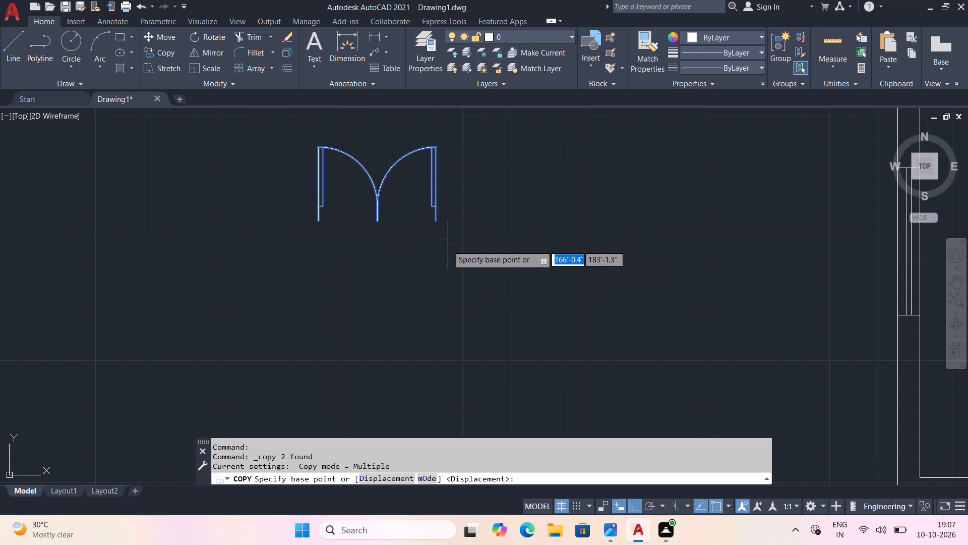
click(437, 209)
middle_drag(707, 385, 0, 184)
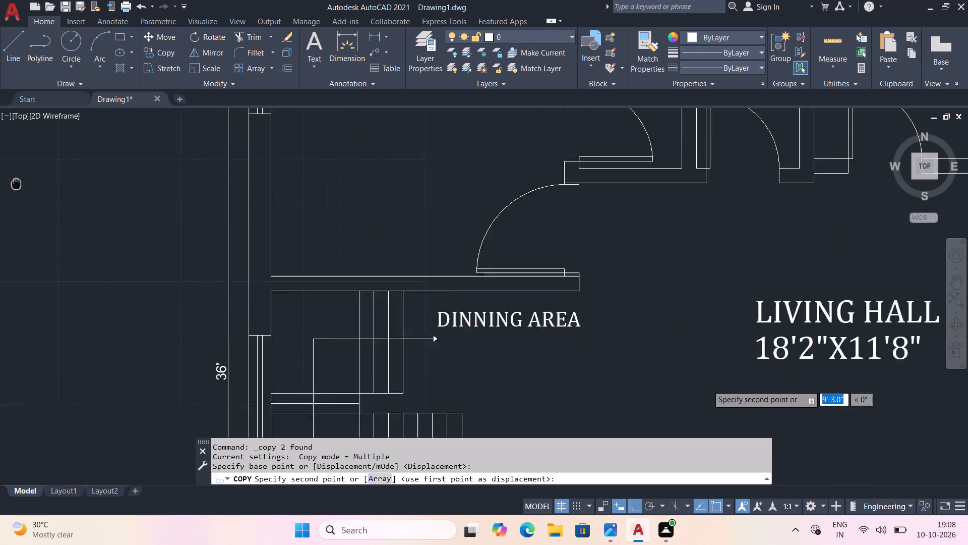
middle_drag(0, 184, 0, 188)
scroll(795, 367, down, 3)
middle_drag(805, 389, 339, 248)
scroll(344, 250, up, 2)
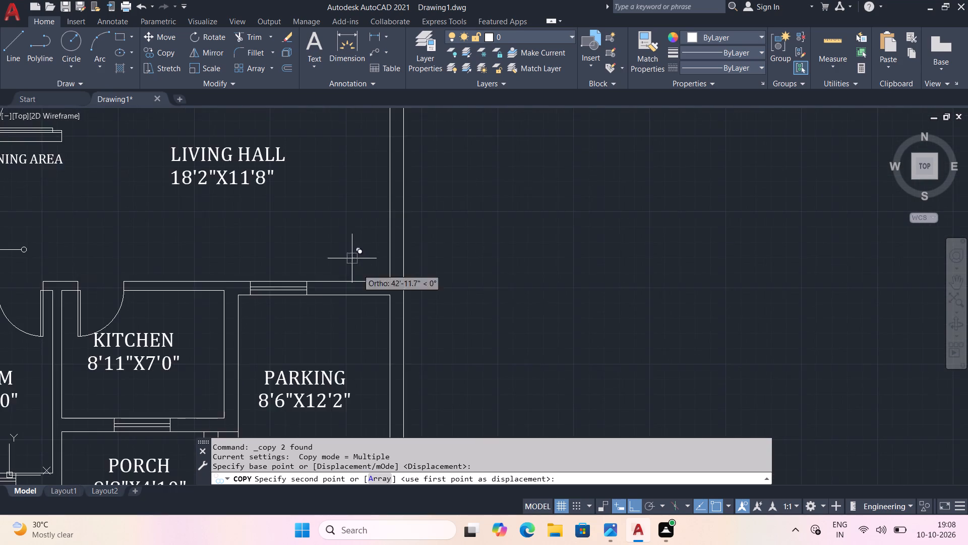
scroll(371, 294, up, 2)
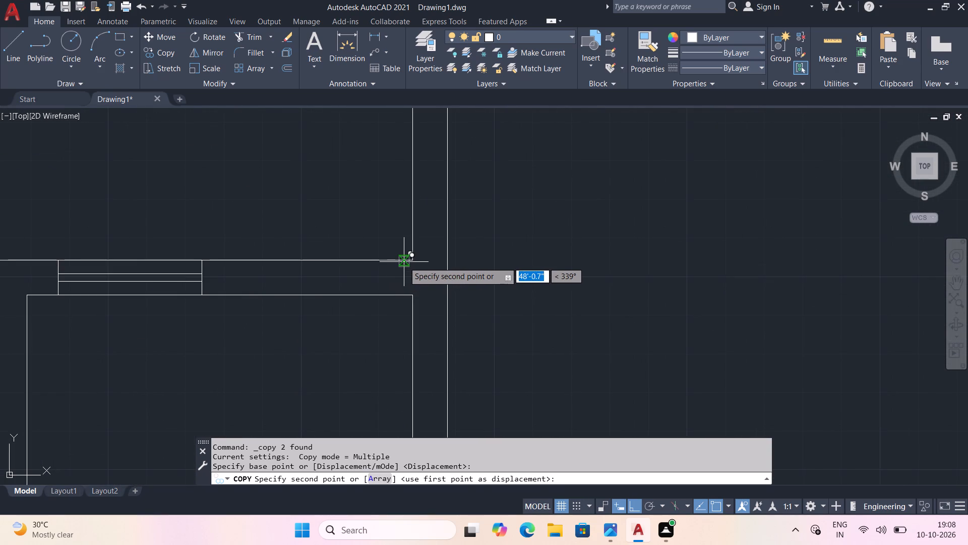
click(395, 260)
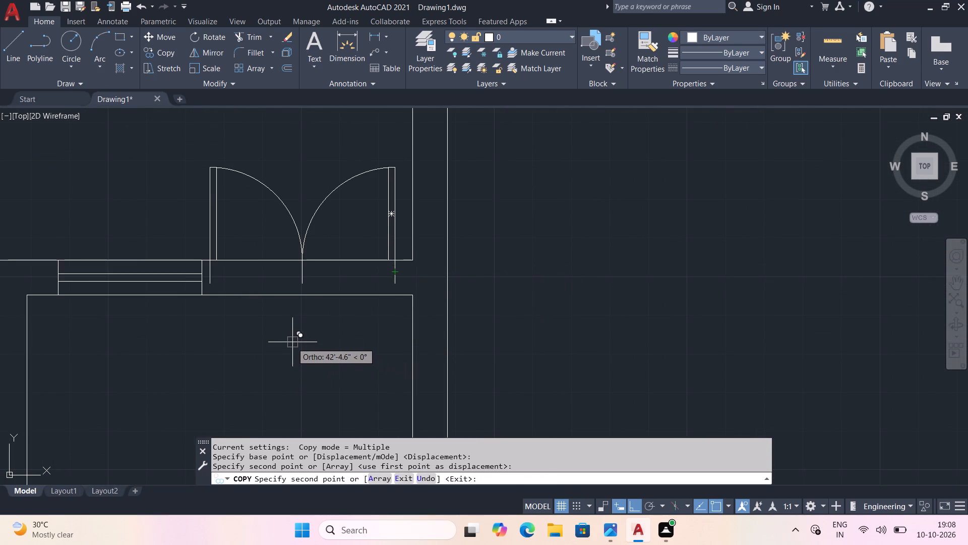
key(Escape)
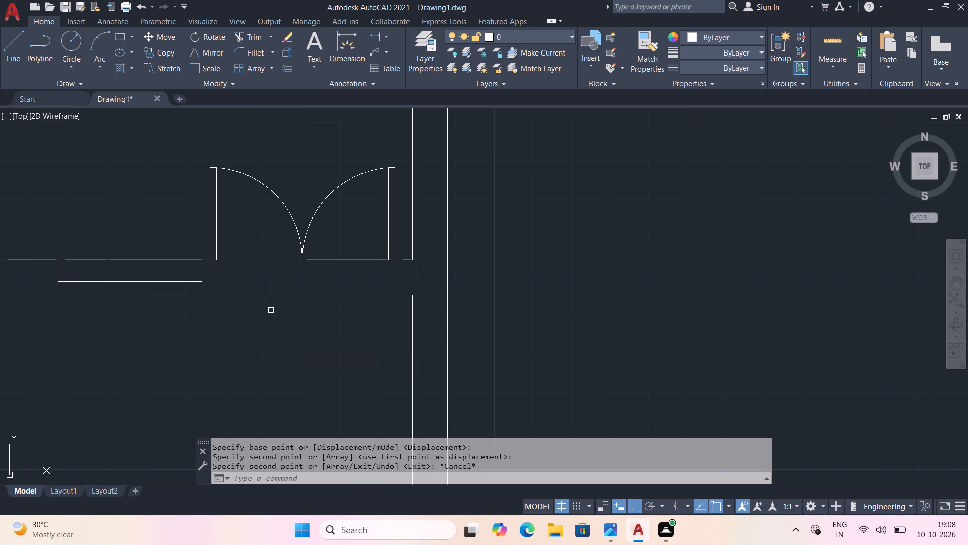
Draw short vertical lines extending the double door's left, centre and right jamb lines down to the parking-side wall line.
middle_drag(271, 310, 272, 268)
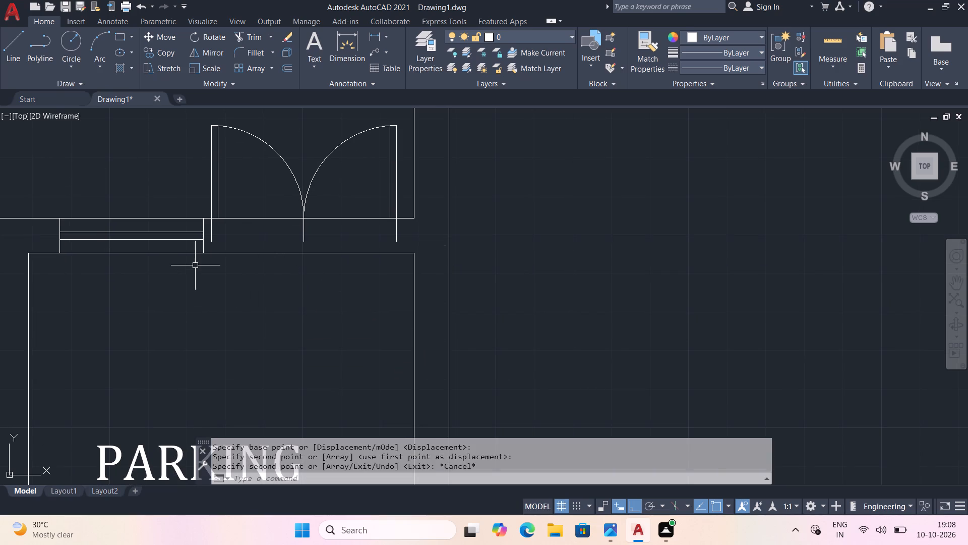
text(L)
key(space)
scroll(212, 255, up, 1)
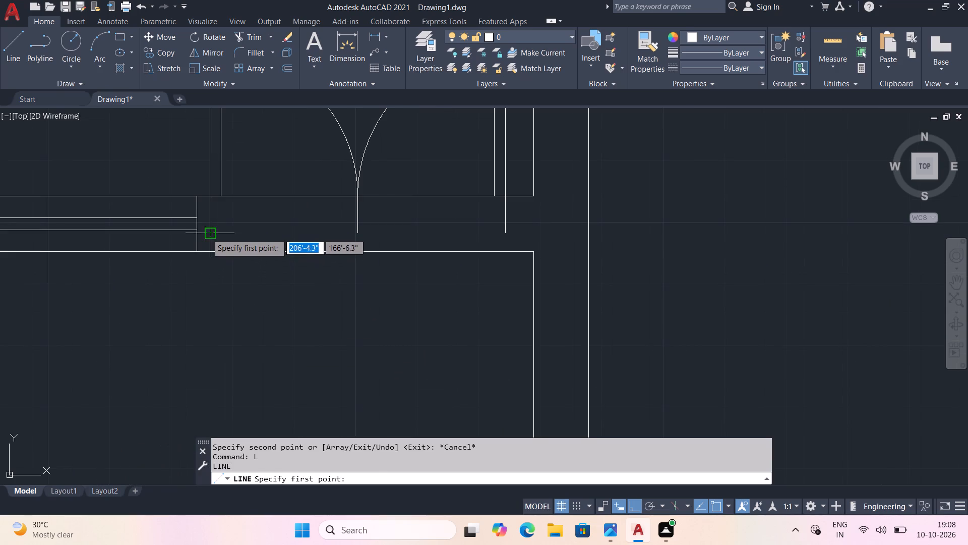
click(207, 234)
click(208, 253)
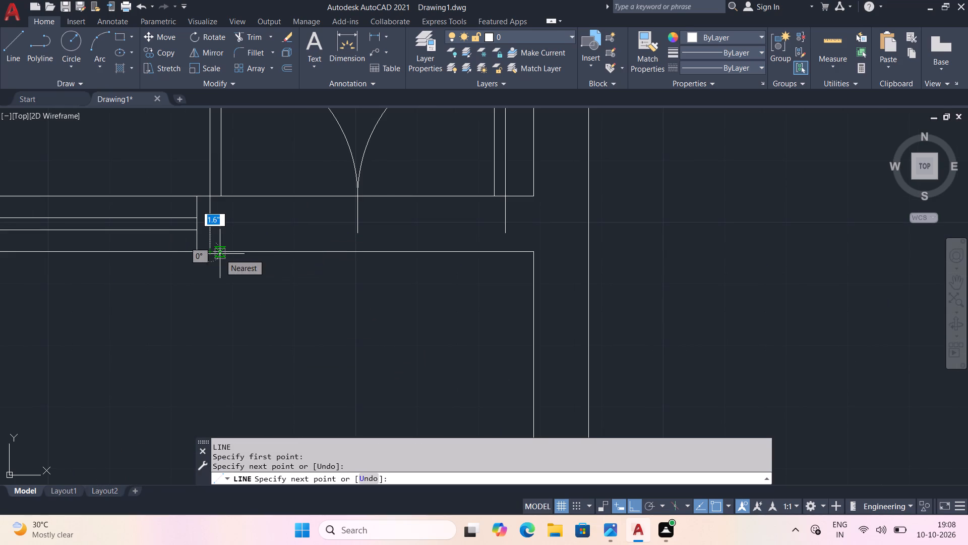
key(space)
key(space)
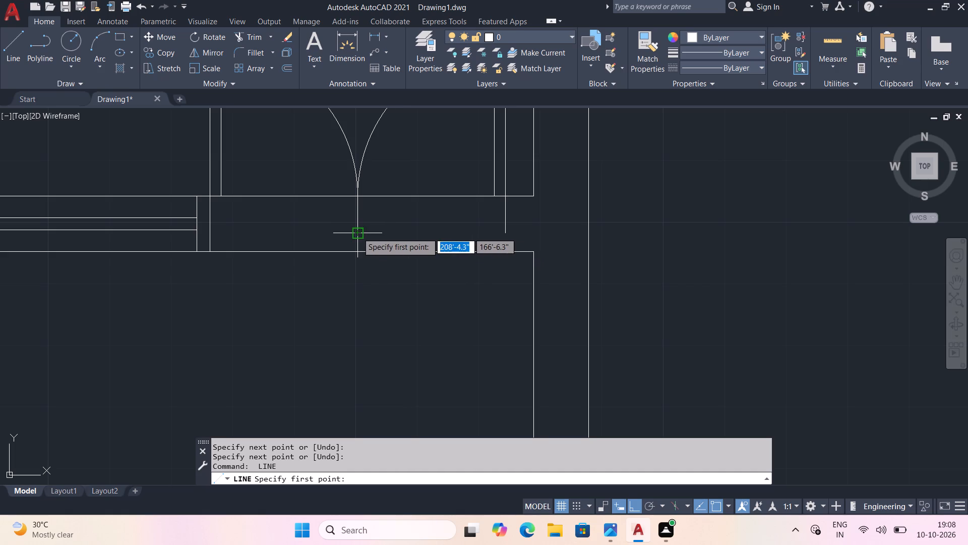
click(357, 233)
click(359, 250)
key(space)
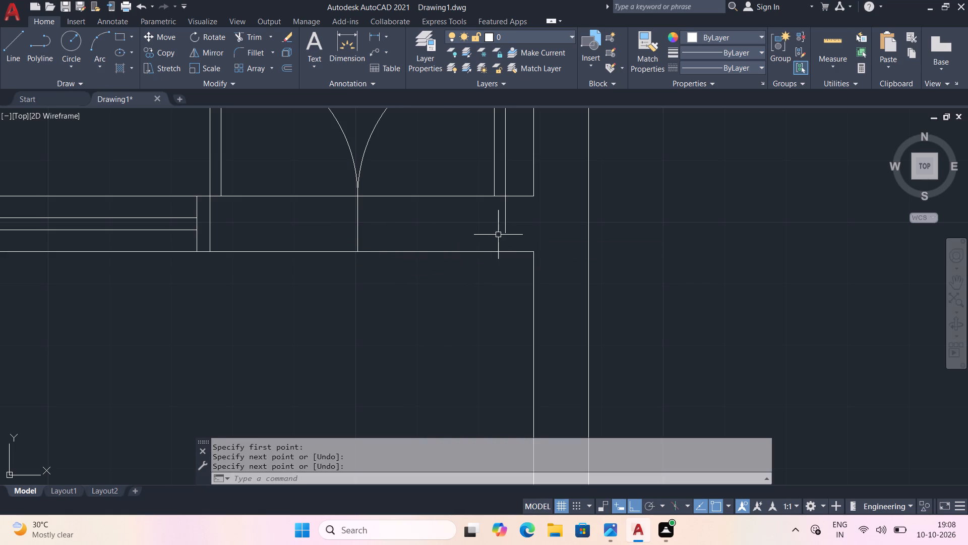
key(space)
click(504, 236)
click(506, 249)
key(space)
Trim both wall lines across the two leaves of the double door opening between the living hall and parking.
key(t)
text(R)
key(space)
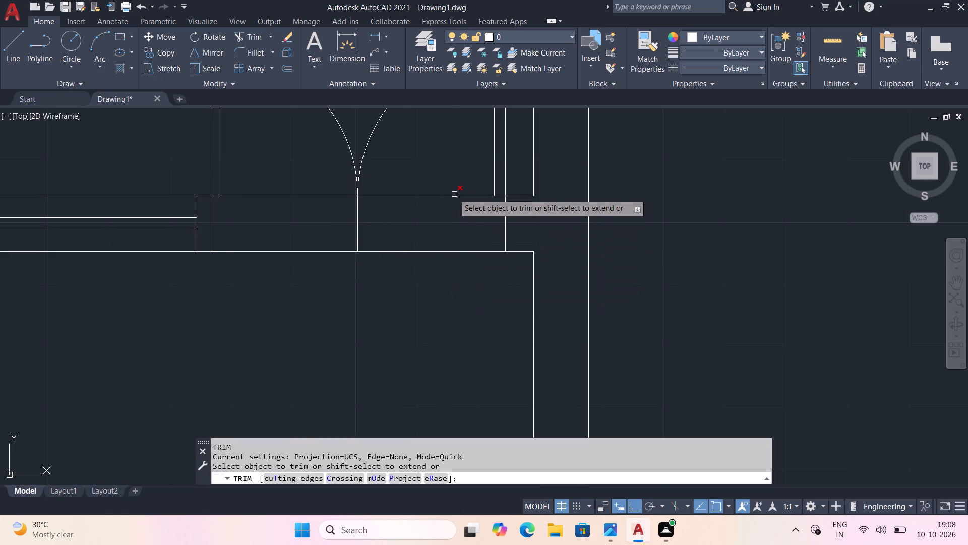
click(453, 196)
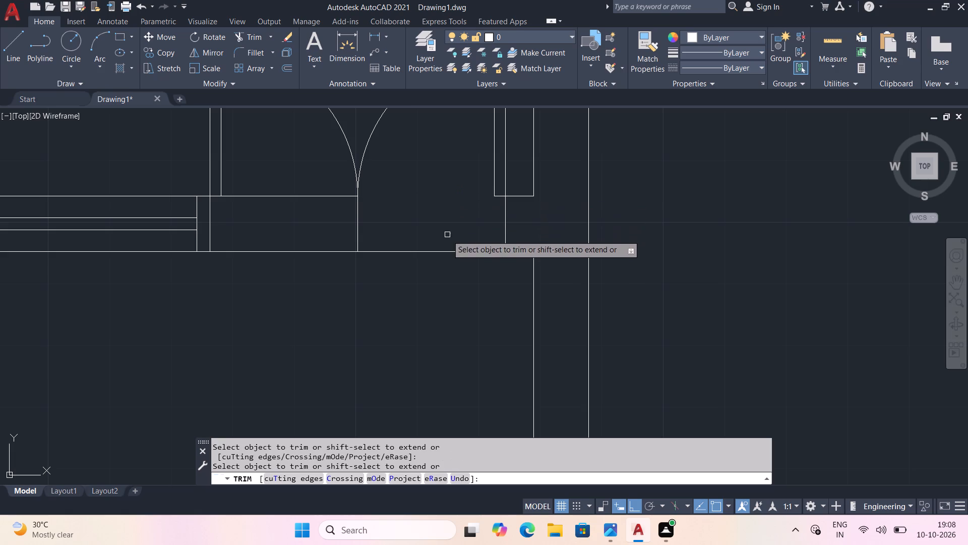
click(444, 252)
click(292, 195)
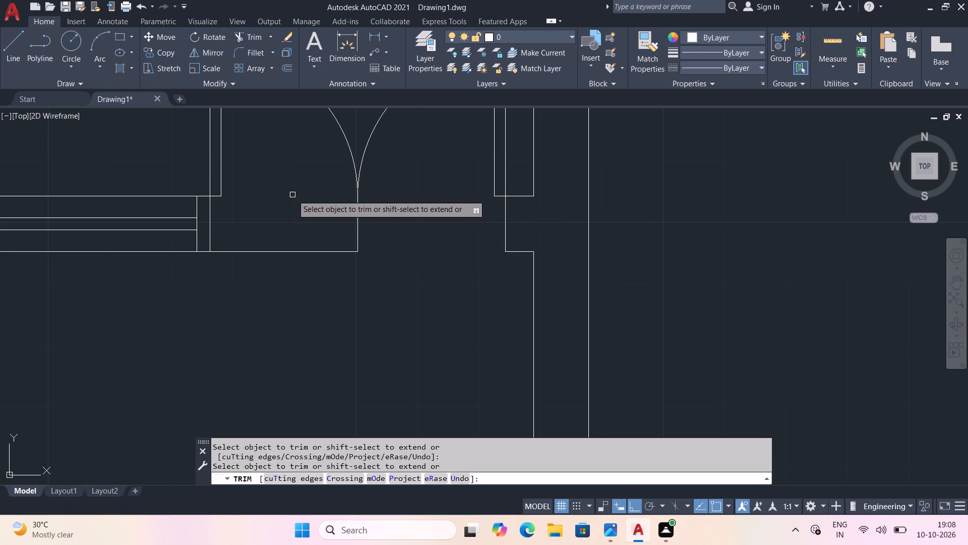
click(288, 254)
scroll(284, 290, down, 1)
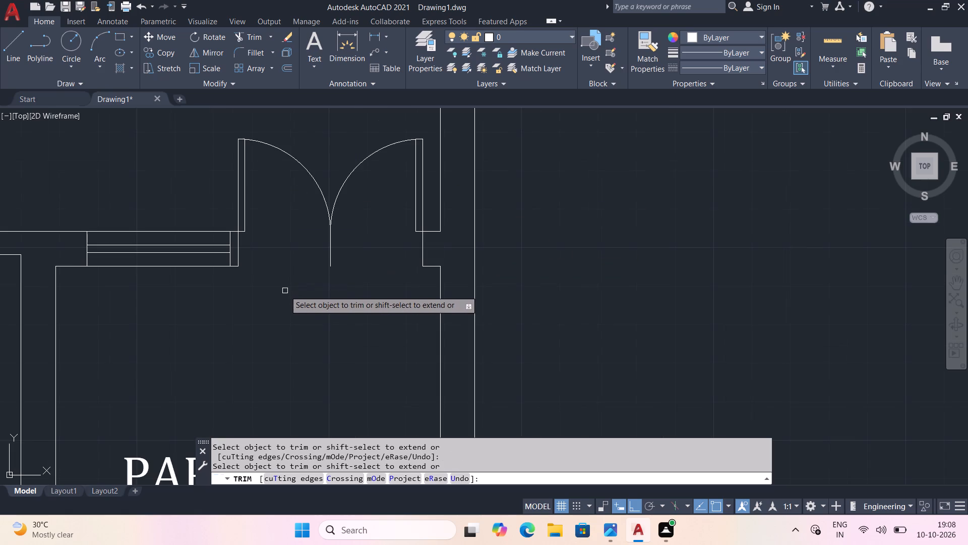
middle_drag(288, 304, 338, 257)
scroll(335, 261, down, 1)
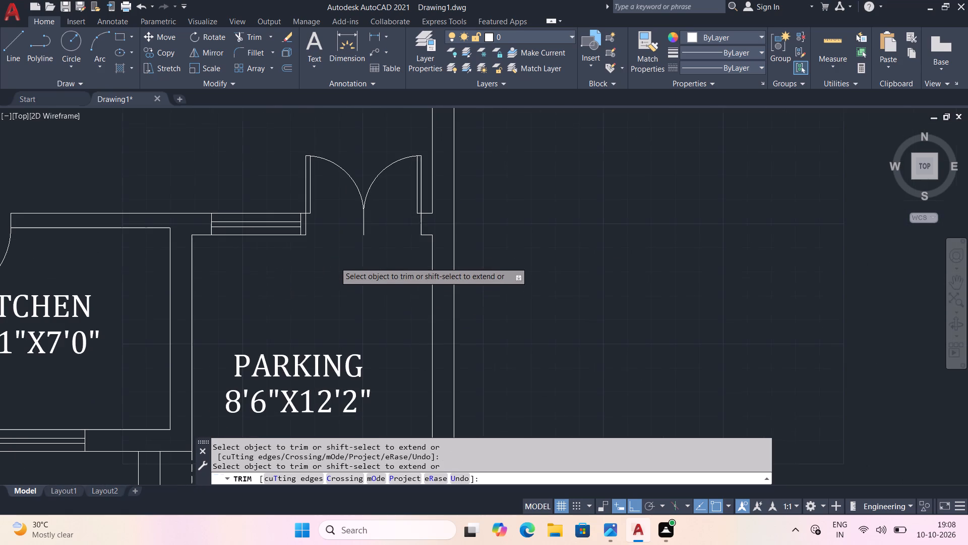
middle_drag(336, 271, 486, 231)
scroll(464, 282, down, 2)
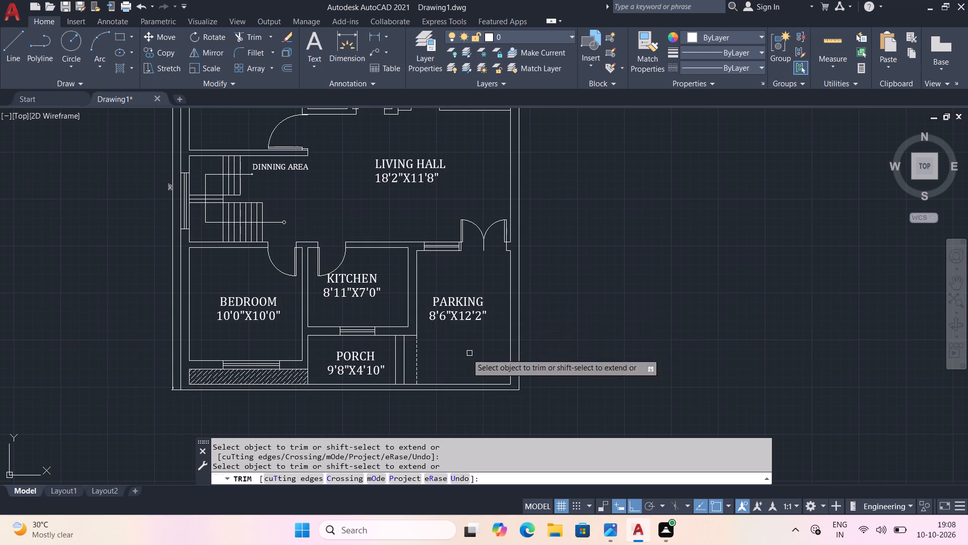
middle_drag(441, 349, 499, 311)
key(Escape)
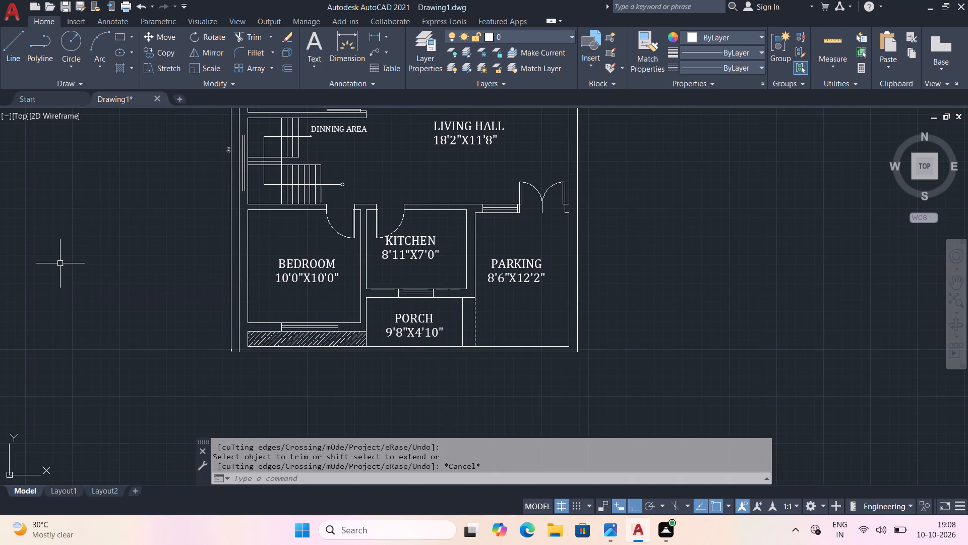
Delete the spare double door lying in the empty space outside the floor plan.
scroll(60, 263, down, 1)
middle_drag(75, 271, 346, 379)
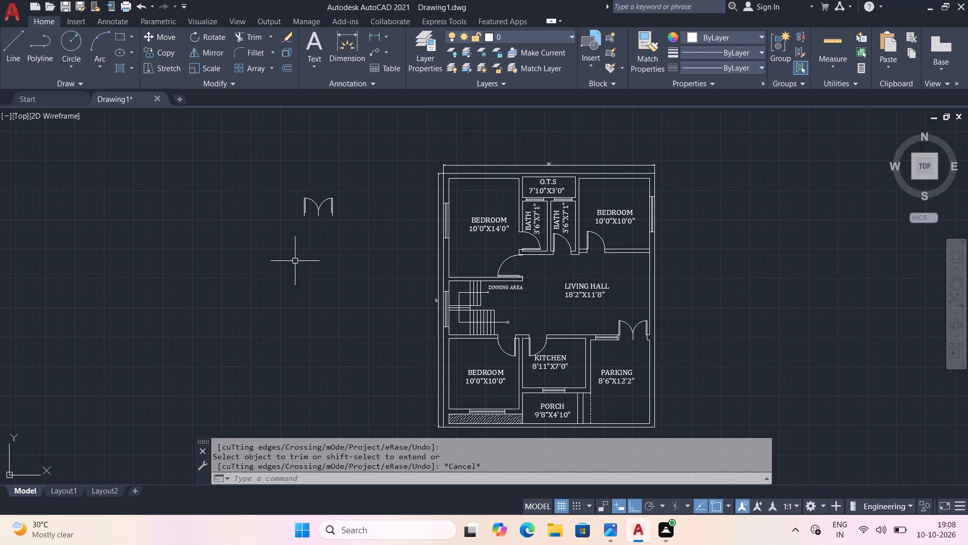
drag(277, 180, 290, 182)
click(371, 269)
key(Delete)
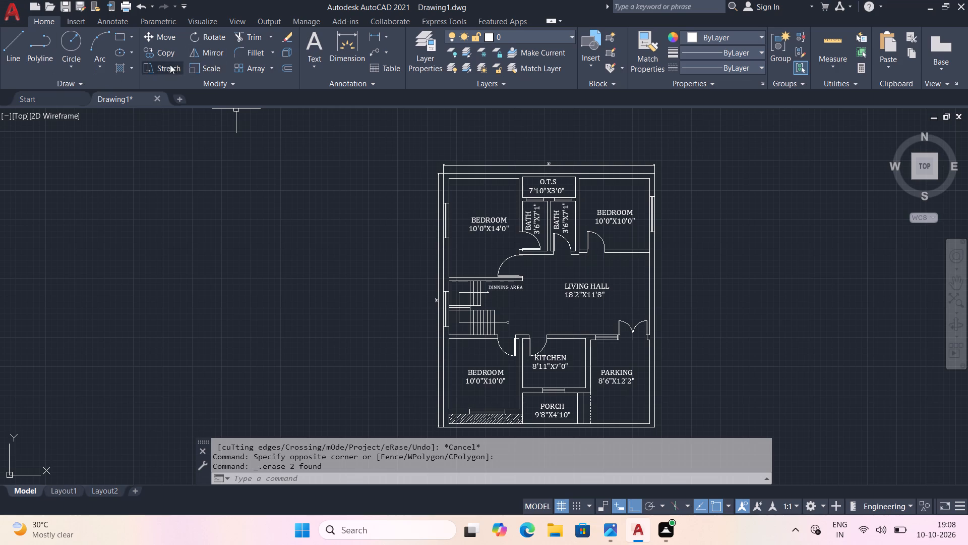
Start a multiline text in the empty space beside the plan and size its frame to a small box.
click(308, 52)
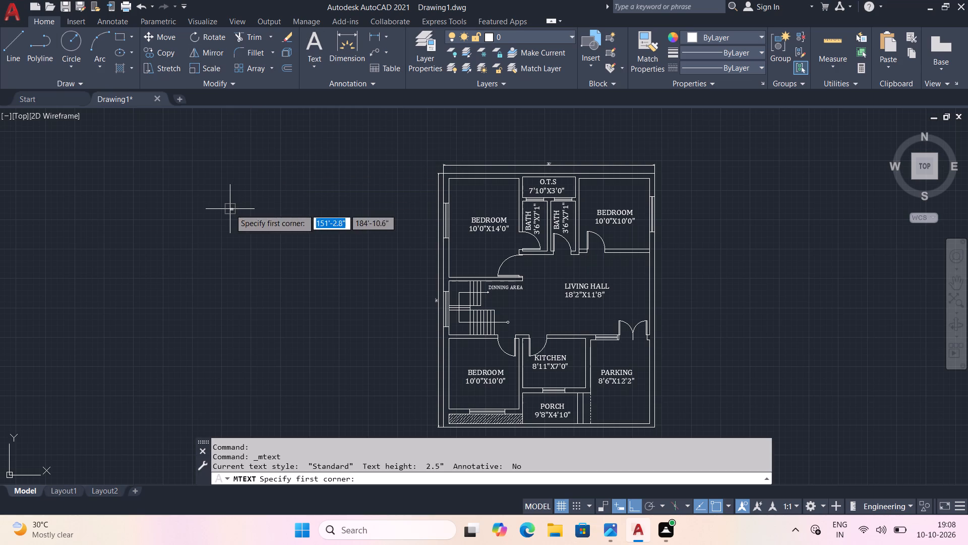
double_click(230, 209)
scroll(246, 211, up, 3)
scroll(194, 209, up, 1)
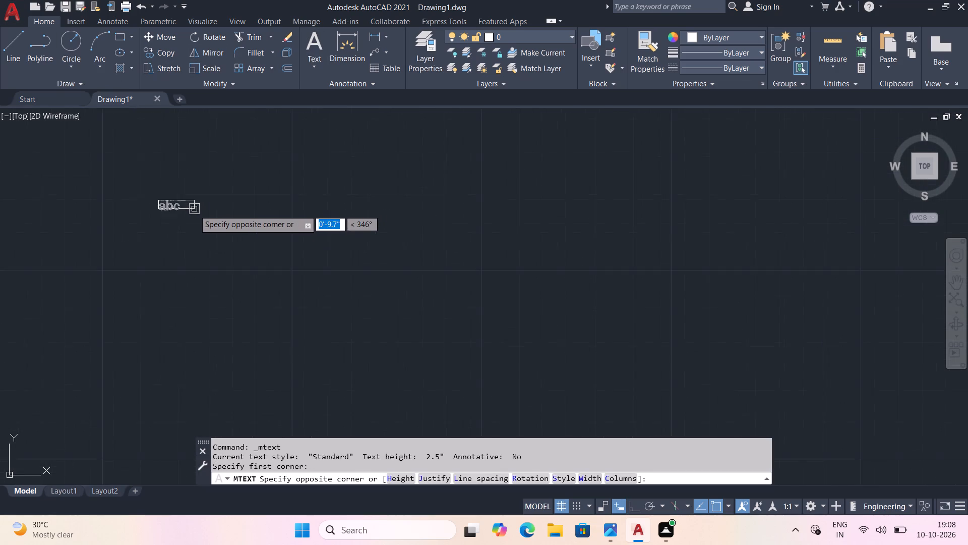
scroll(194, 210, up, 1)
double_click(148, 204)
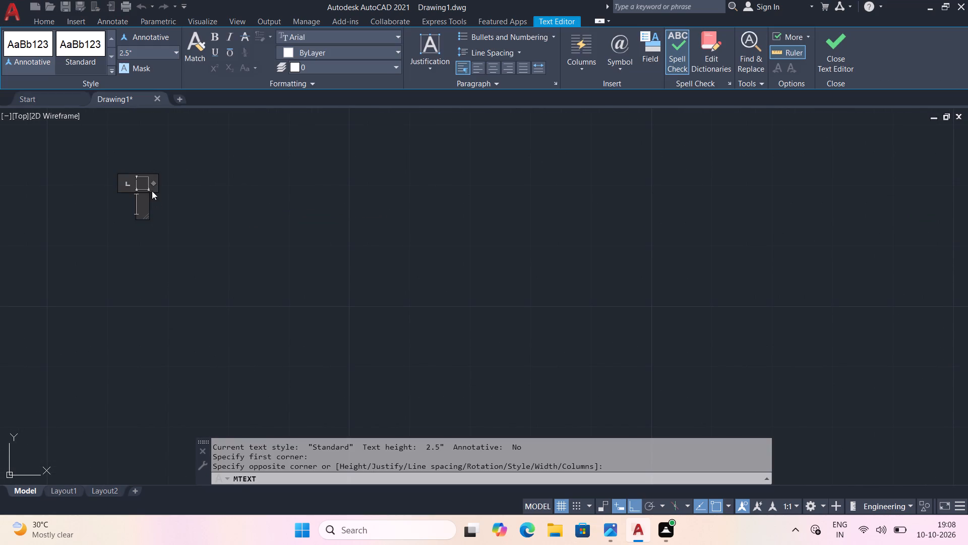
drag(156, 183, 369, 183)
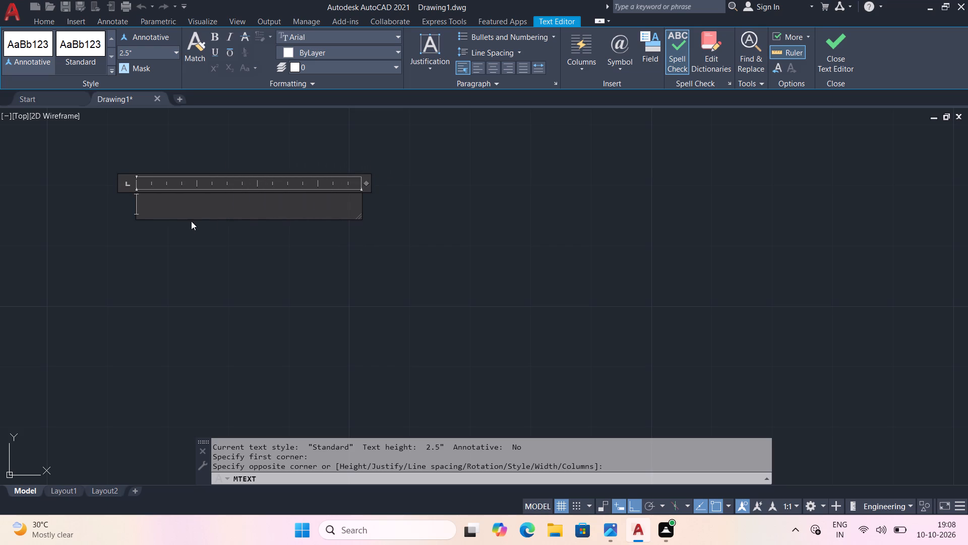
drag(355, 215, 248, 246)
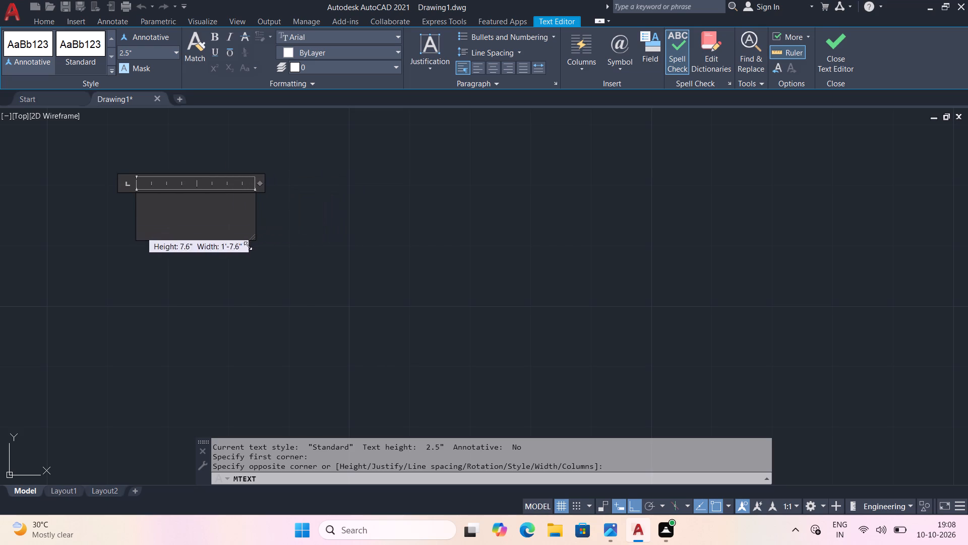
drag(248, 246, 206, 235)
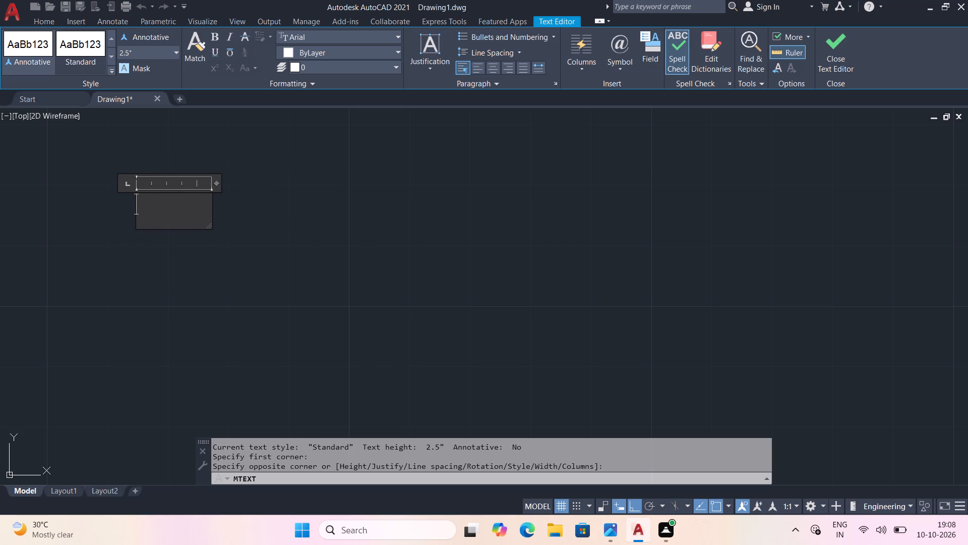
Set the text height to 9" and enter the letter D as the multiline text.
click(129, 57)
click(130, 58)
click(130, 51)
key(BackSpace)
key(BackSpace)
key(BackSpace)
key(9)
key(Return)
key(d)
key(Return)
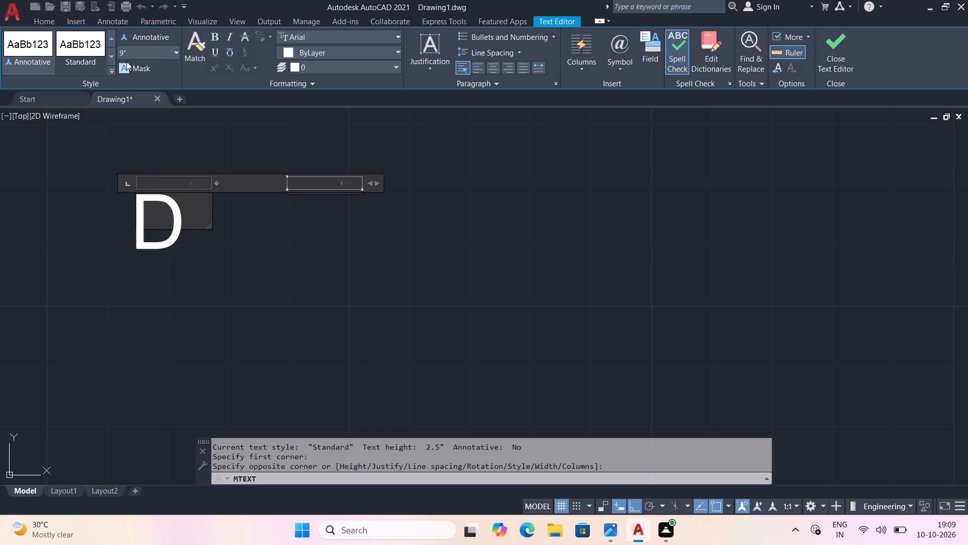
click(270, 209)
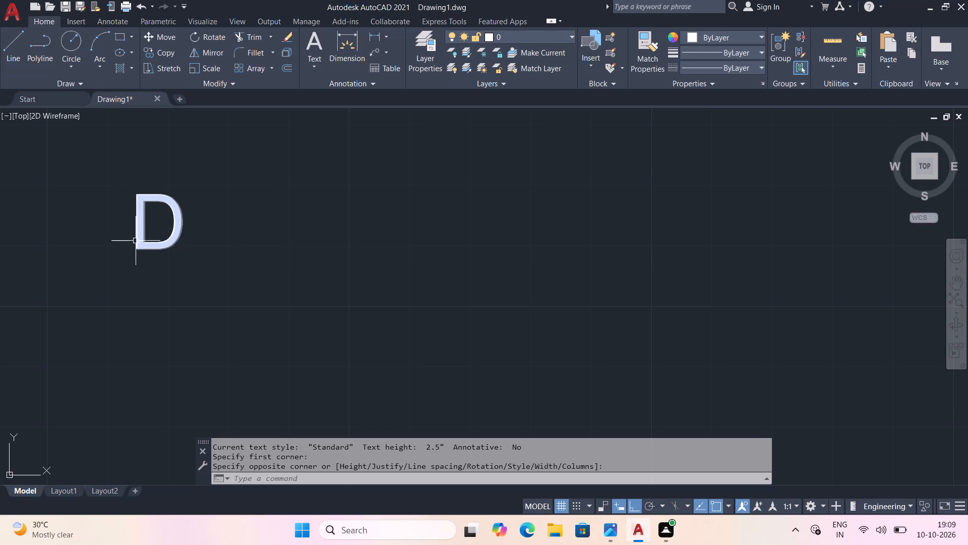
Stretch the D text's column grips to bring the second column closer and lengthen the first to enclose the letter.
click(134, 241)
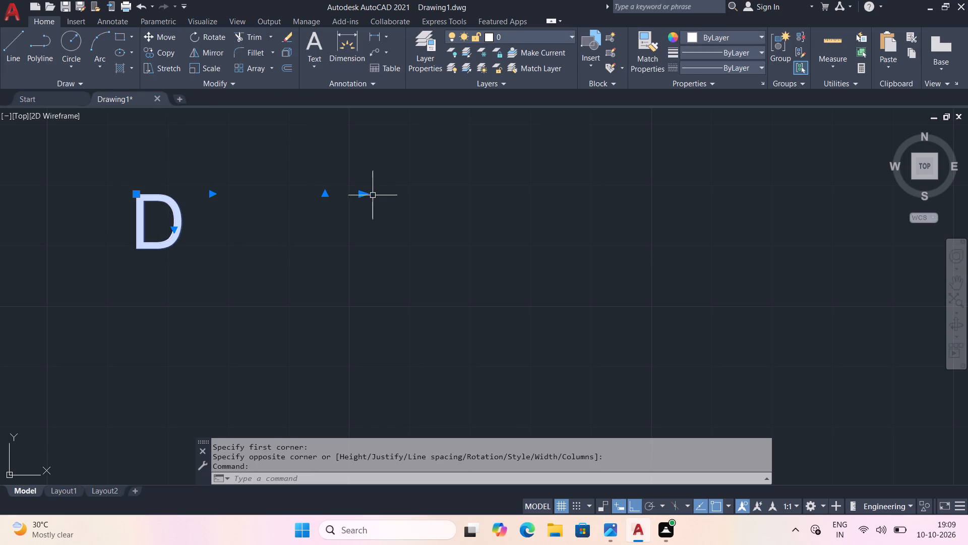
click(360, 196)
click(238, 202)
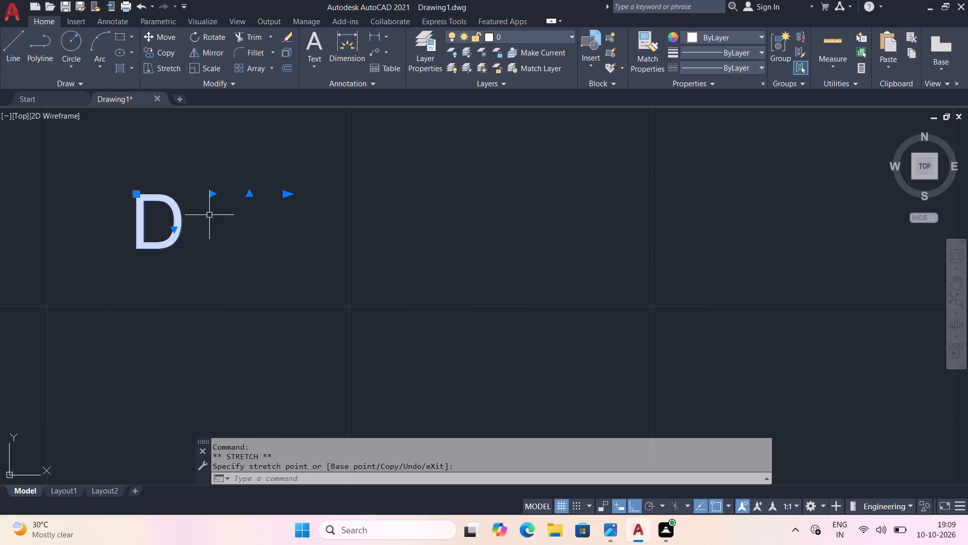
click(289, 197)
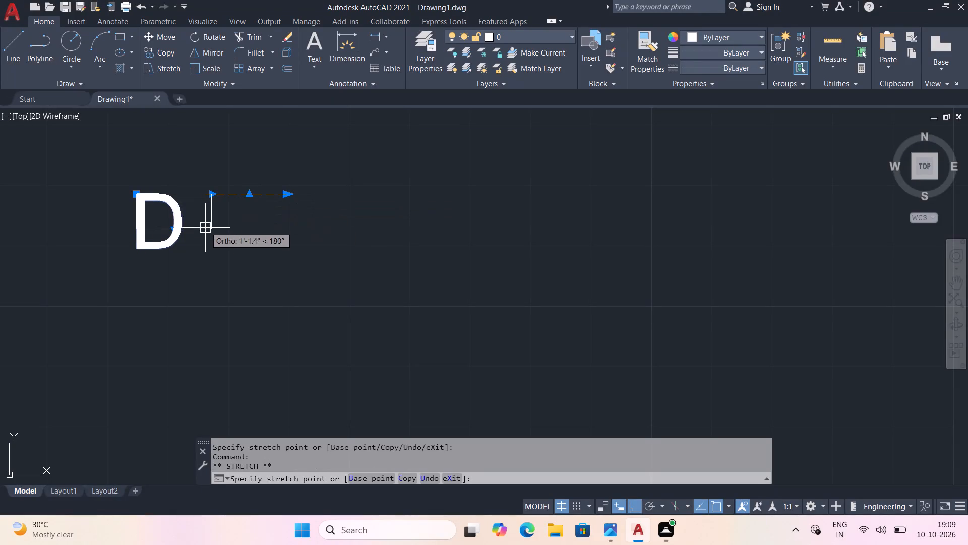
click(206, 229)
click(176, 230)
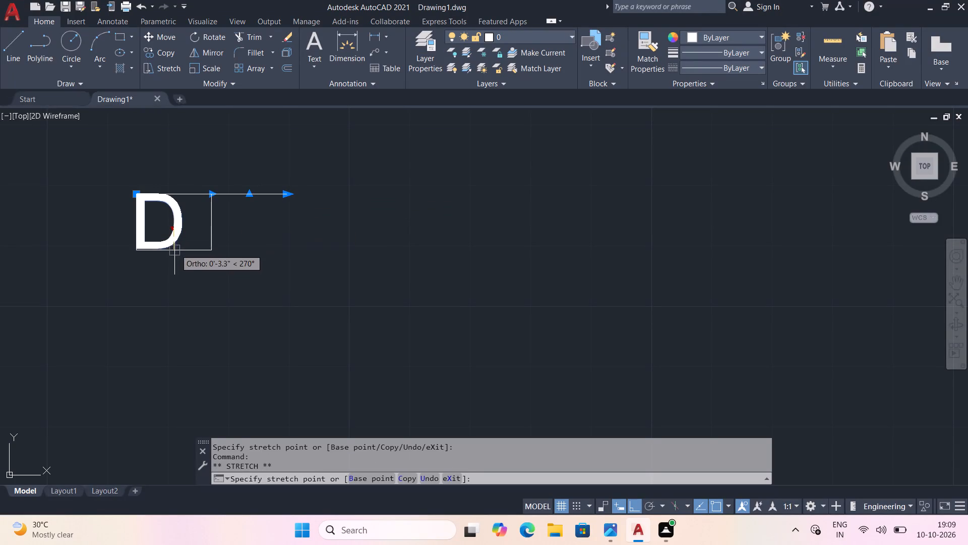
click(160, 268)
click(290, 194)
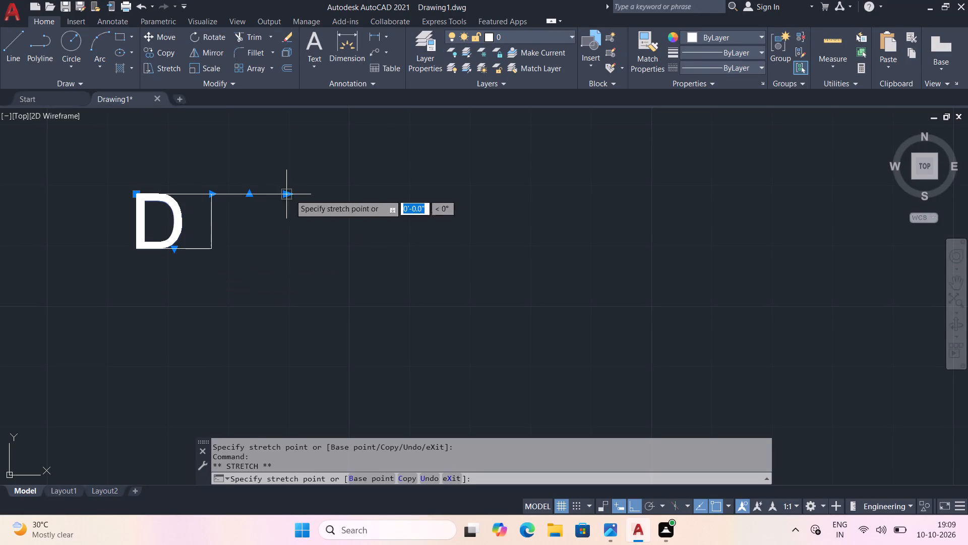
click(211, 195)
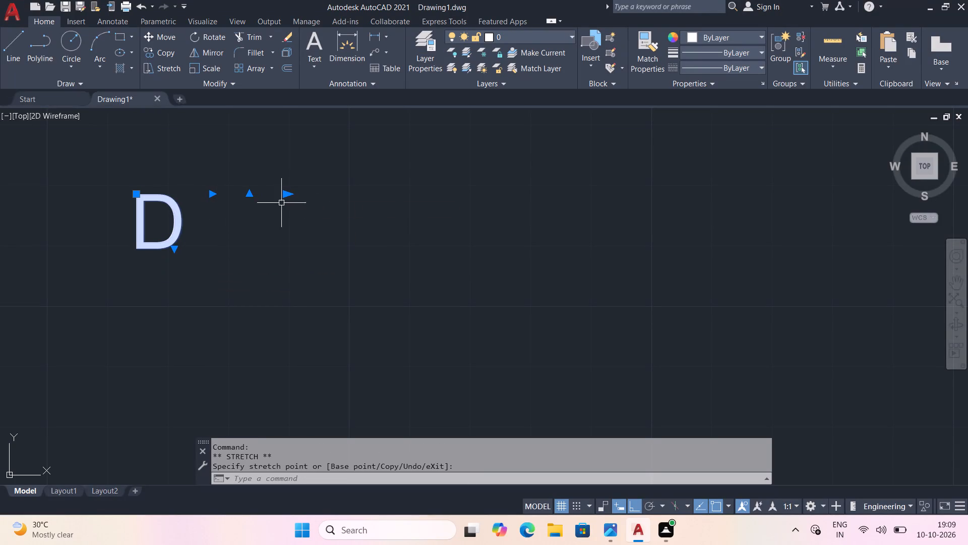
Reopen the D text for editing and resize its frame to fit closely around the letter.
double_click(160, 213)
double_click(173, 205)
click(173, 205)
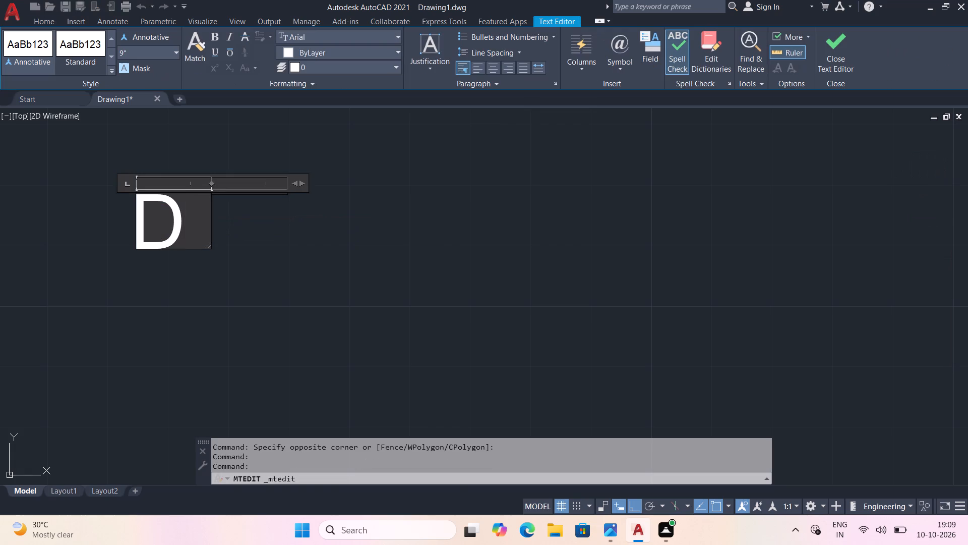
drag(300, 187, 245, 188)
drag(208, 246, 214, 302)
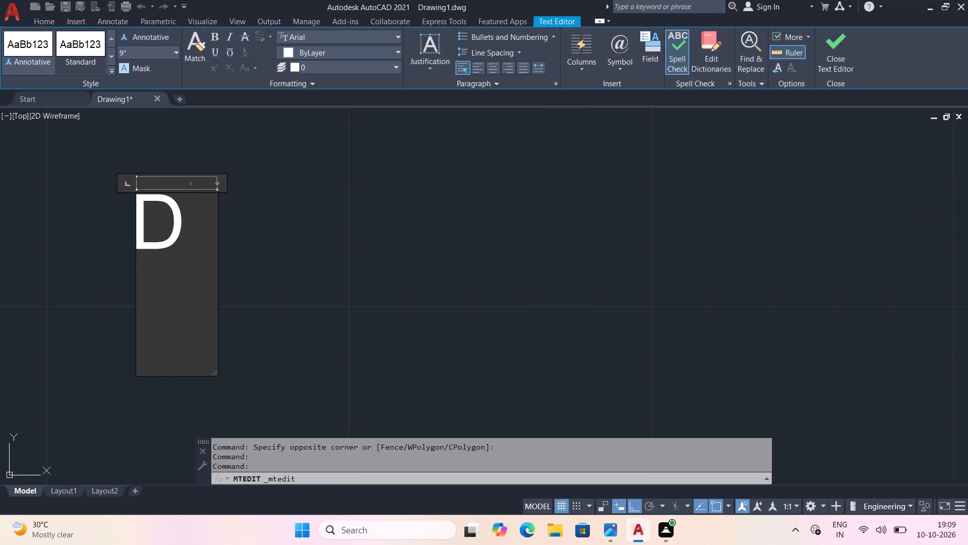
drag(213, 373, 206, 317)
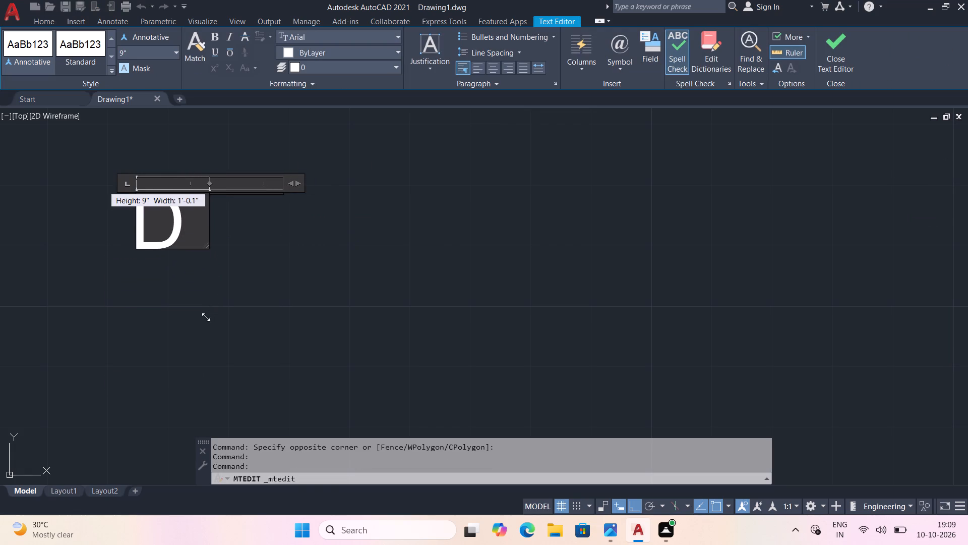
drag(206, 317, 157, 324)
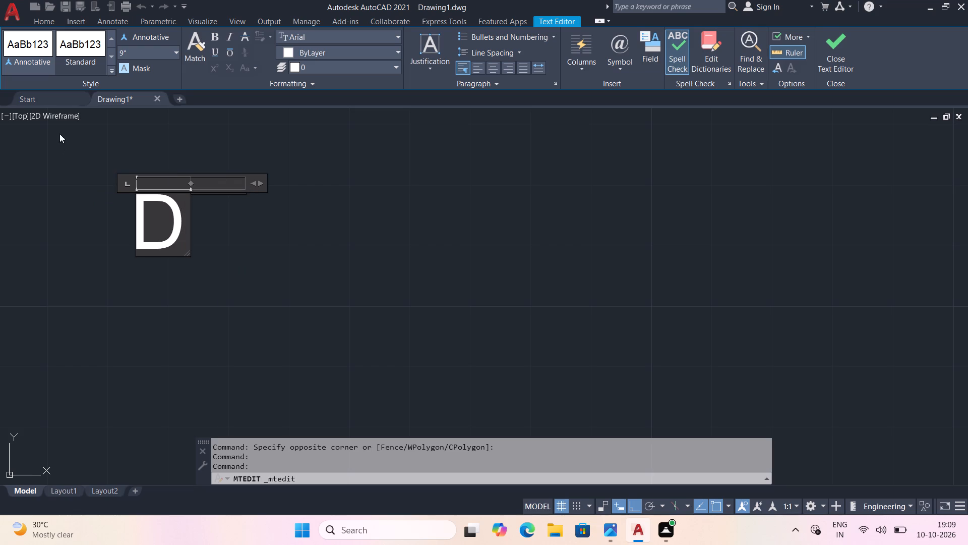
click(245, 262)
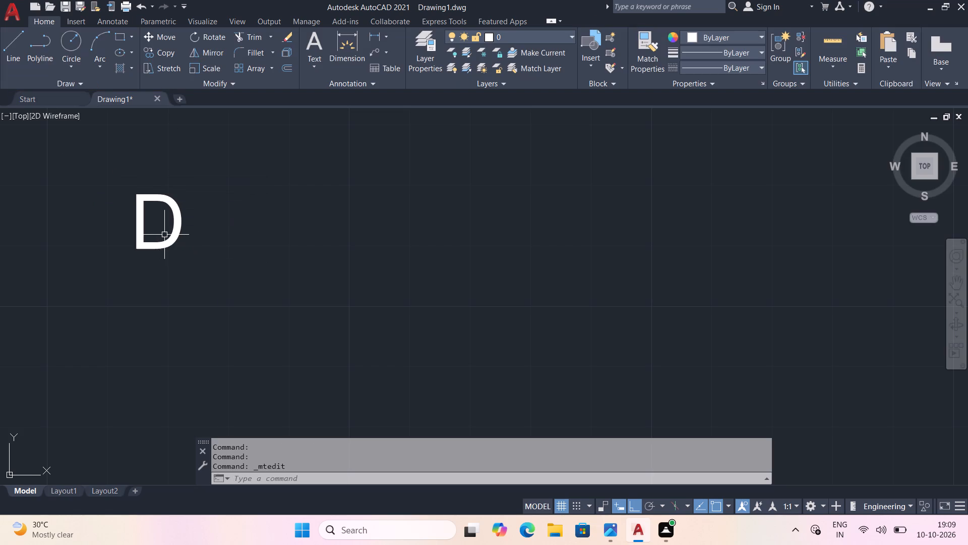
Copy the D text twice in a horizontal row to its right, the first copy about 2'-10" away.
click(168, 237)
click(150, 49)
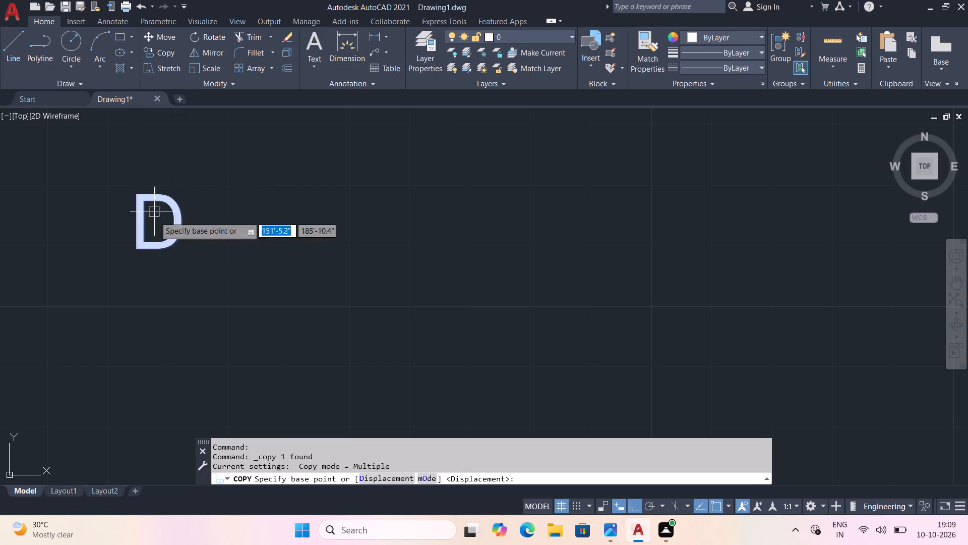
click(163, 248)
click(368, 244)
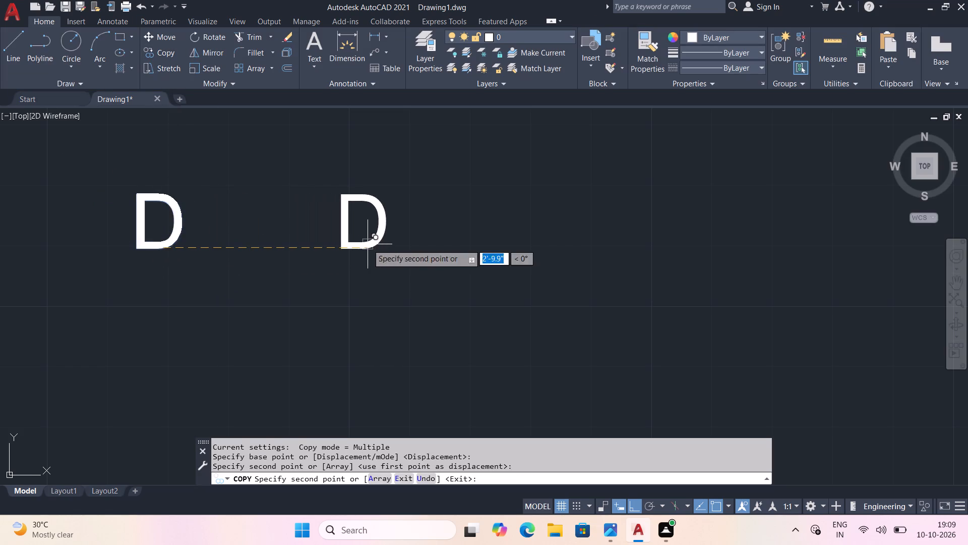
click(565, 244)
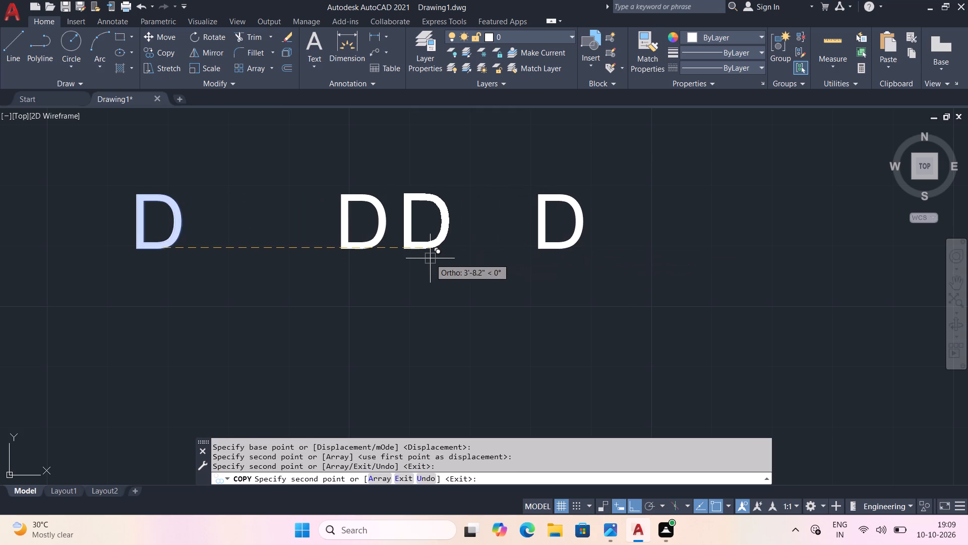
key(Escape)
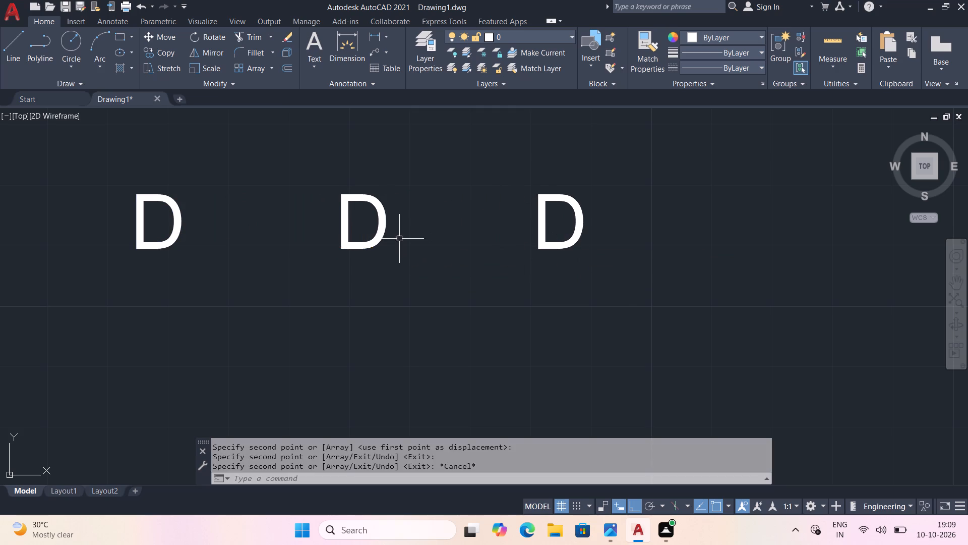
Replace the middle copied D with the letter W.
double_click(367, 241)
click(362, 246)
double_click(361, 242)
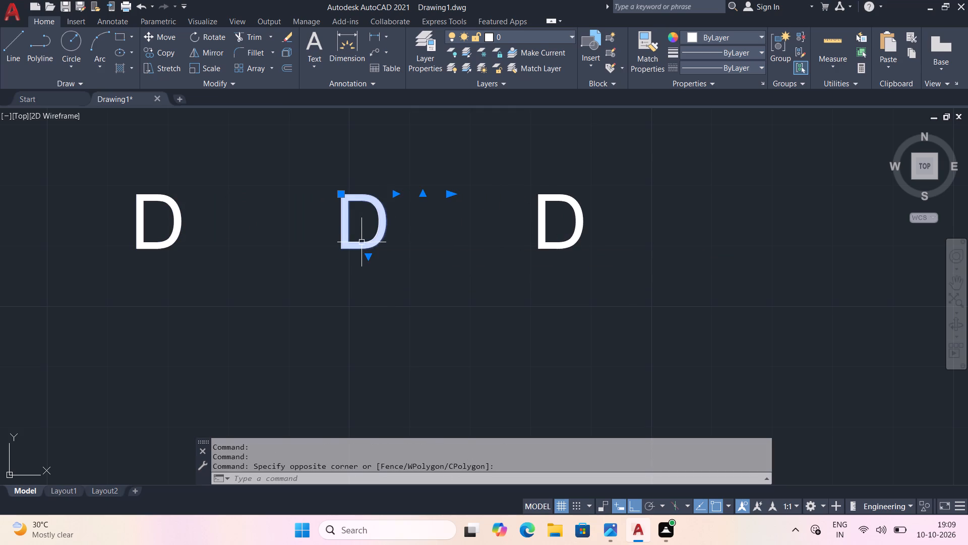
key(ctrl+a)
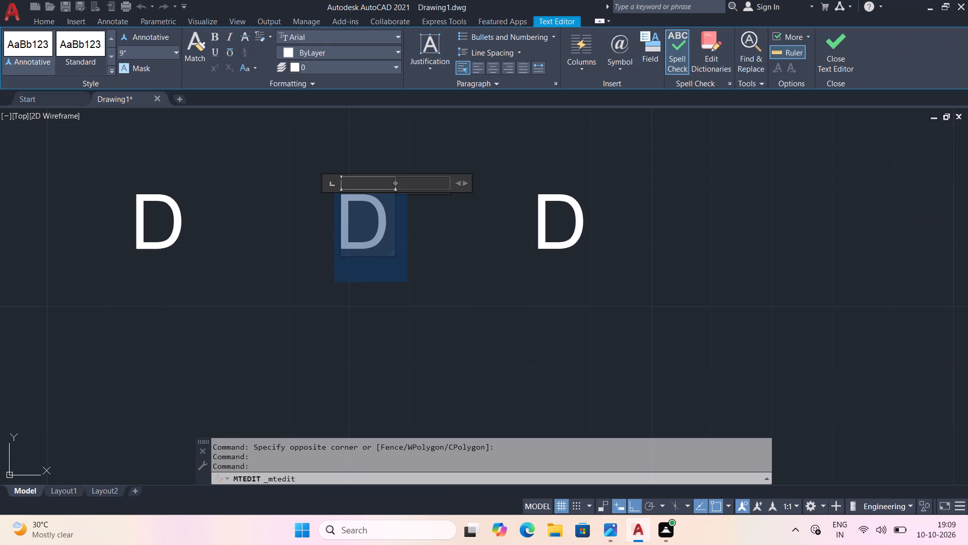
key(backslash)
key(w)
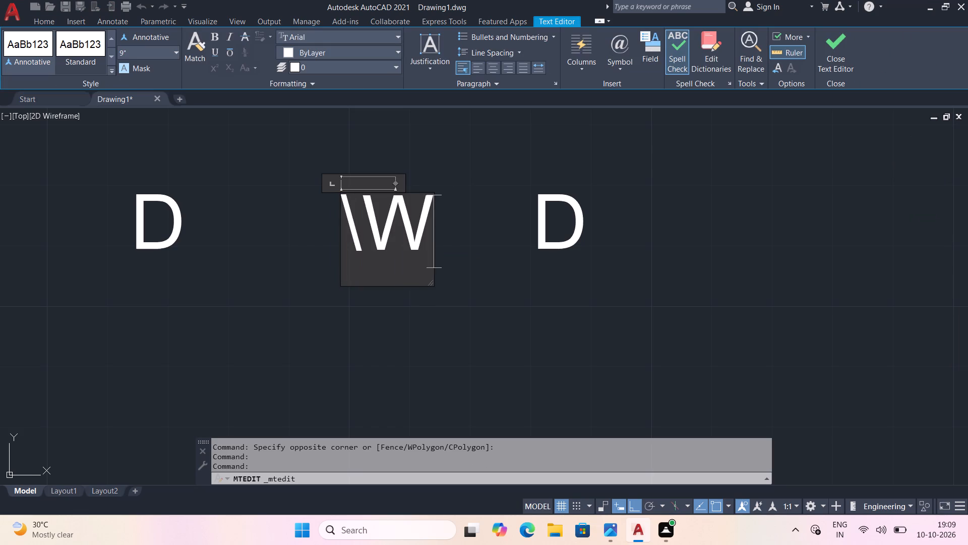
key(BackSpace)
key(BackSpace)
key(w)
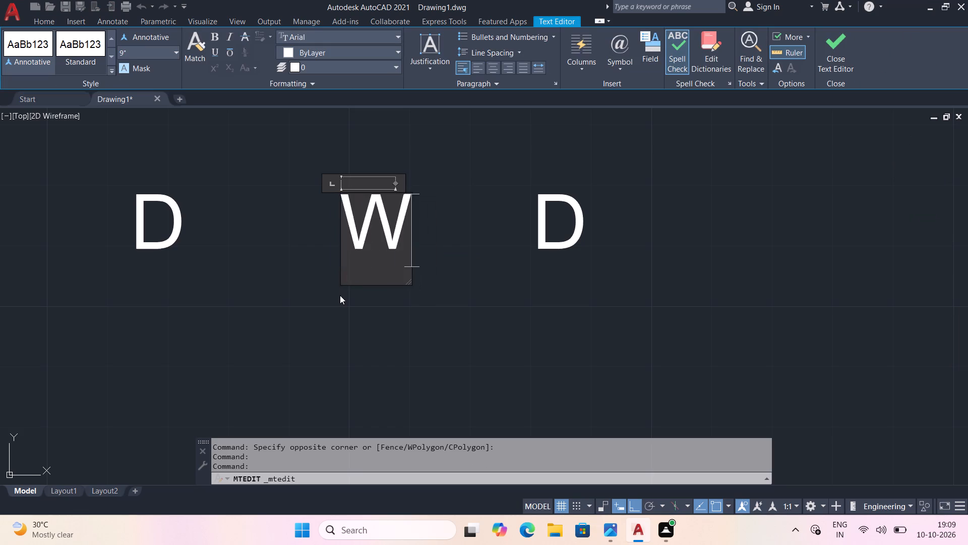
click(438, 283)
Replace the last D in the row of letter tags with the letter V.
double_click(566, 239)
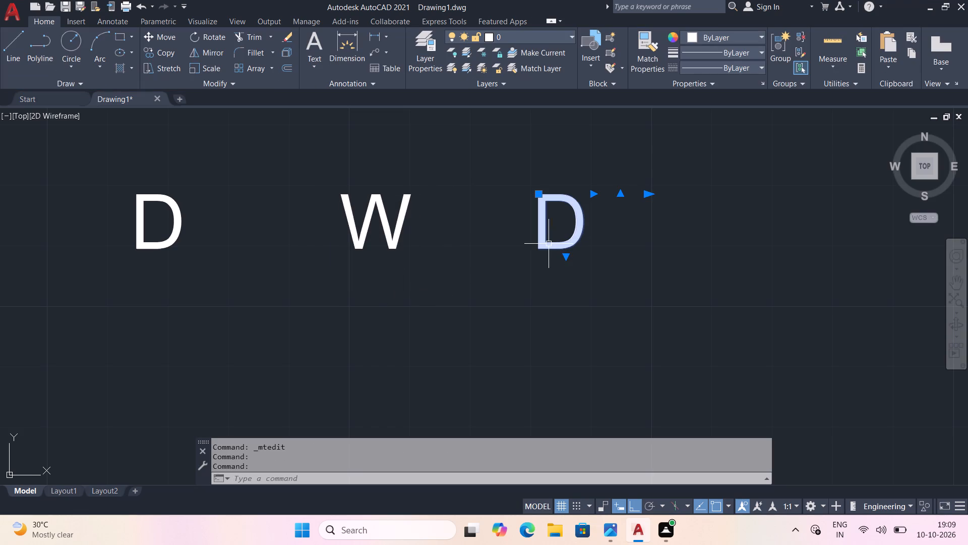
triple_click(542, 244)
double_click(538, 244)
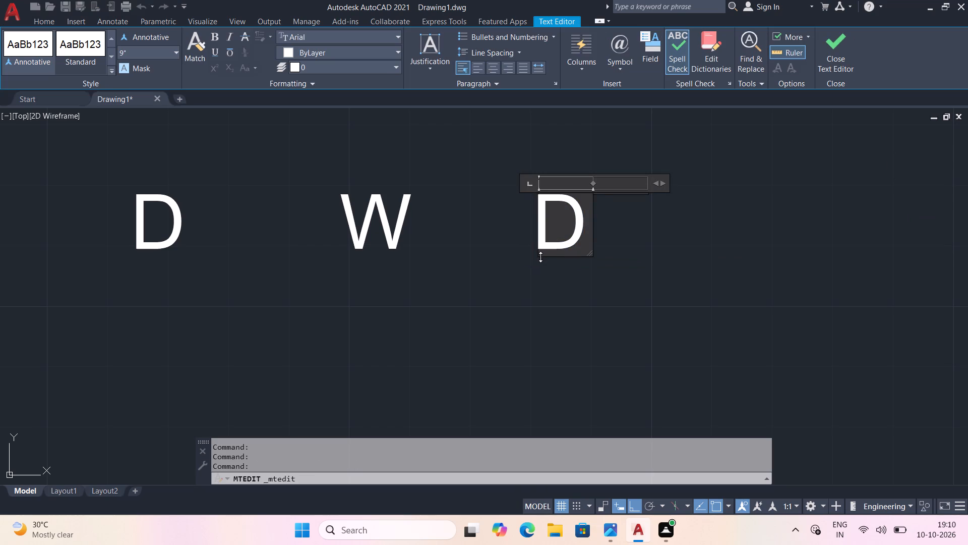
key(ctrl+a)
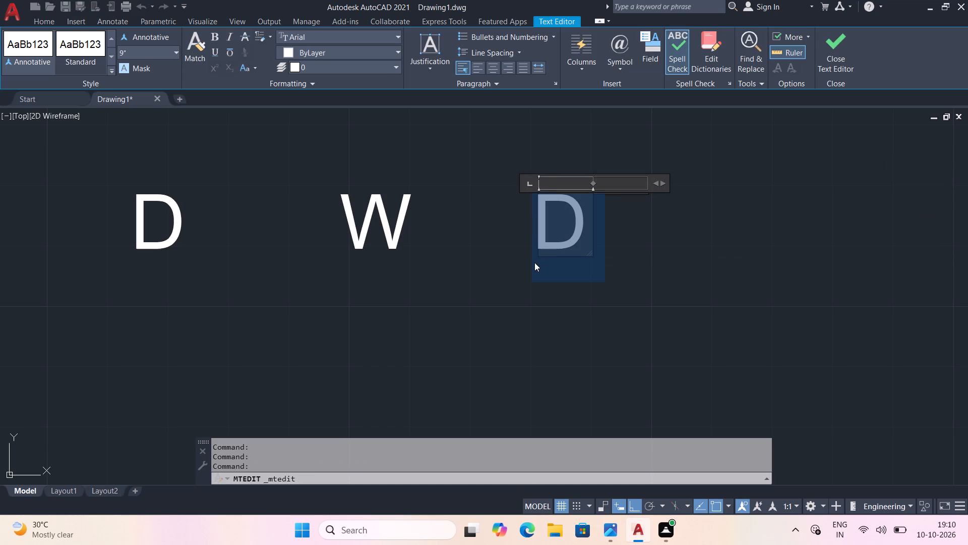
key(Delete)
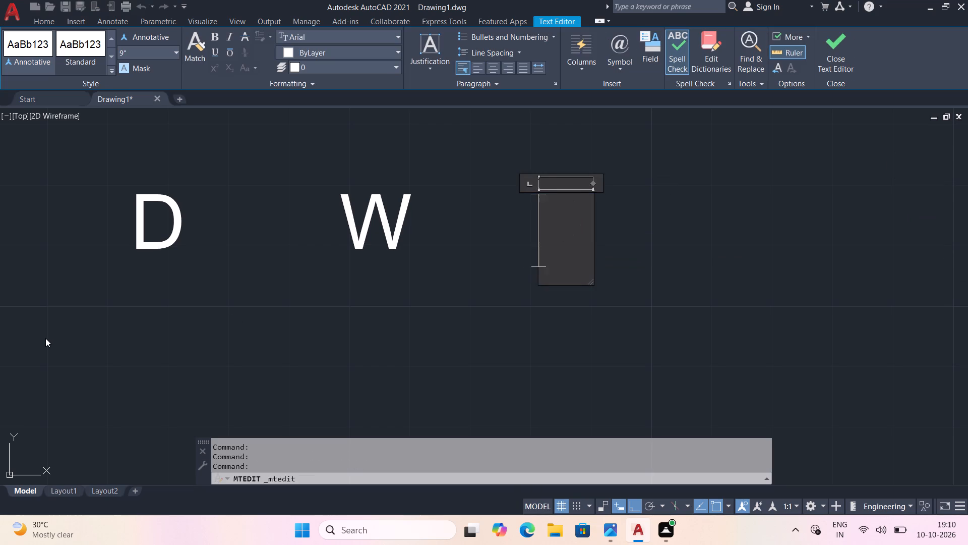
key(v)
click(523, 381)
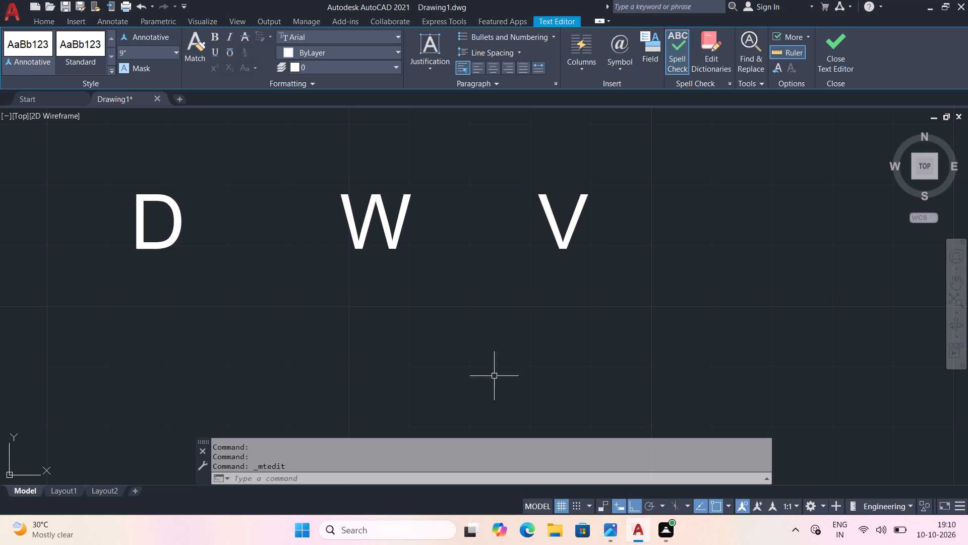
With ortho off, copy the D tag to the two bath doors and the doors of the 10'0"X14'0" and upper 10'0"X10'0" bedrooms.
scroll(463, 375, down, 3)
middle_drag(682, 378, 377, 204)
scroll(414, 293, up, 1)
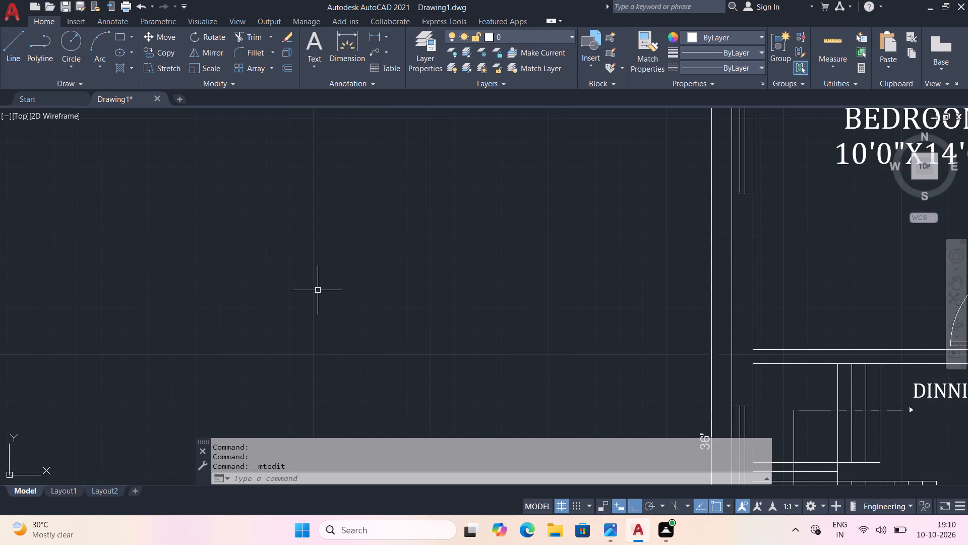
scroll(314, 278, down, 1)
drag(30, 142, 39, 149)
click(56, 173)
click(153, 58)
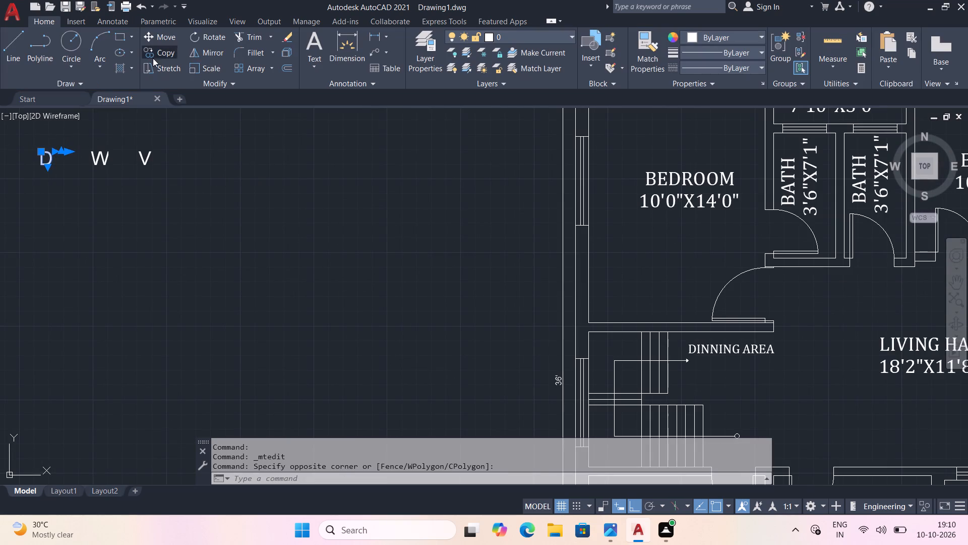
key(F8)
click(39, 165)
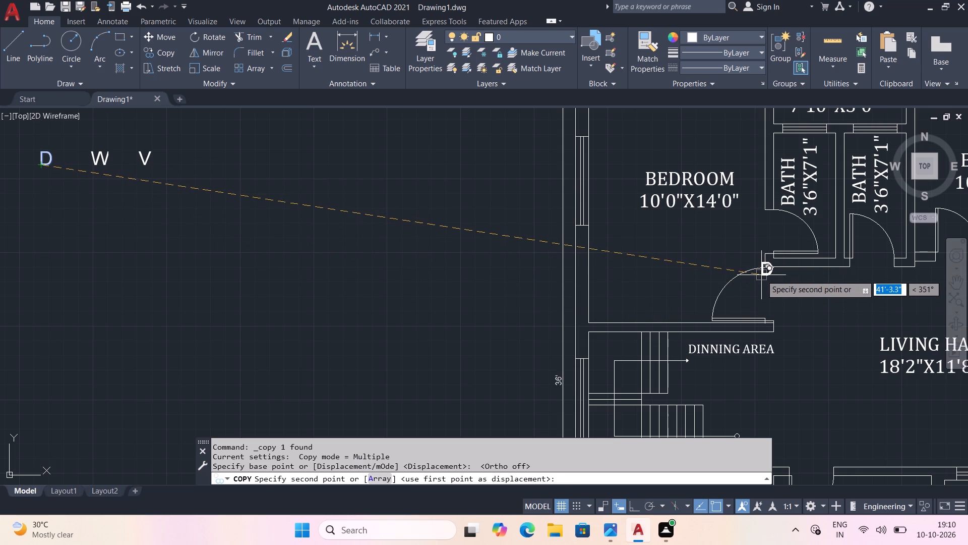
middle_drag(794, 289, 730, 394)
scroll(730, 394, down, 1)
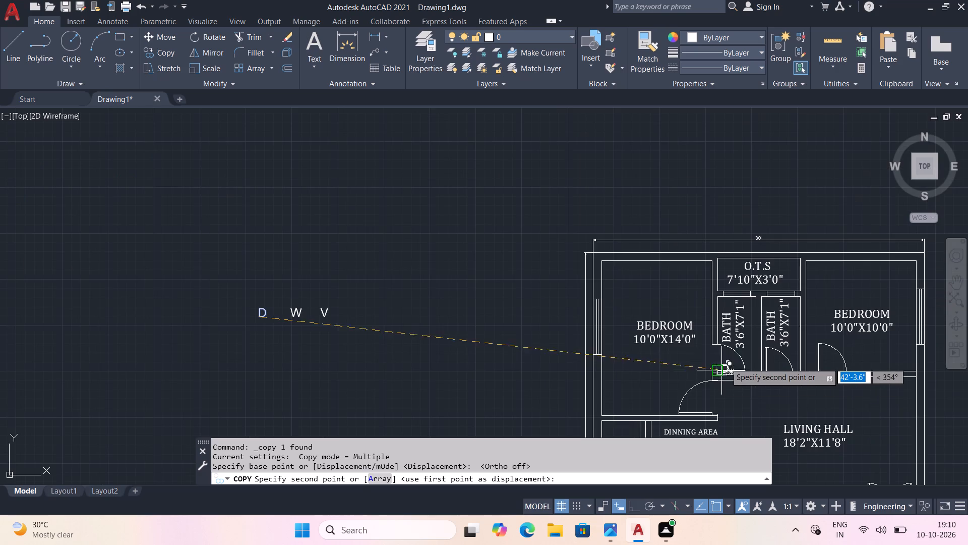
scroll(728, 357, up, 2)
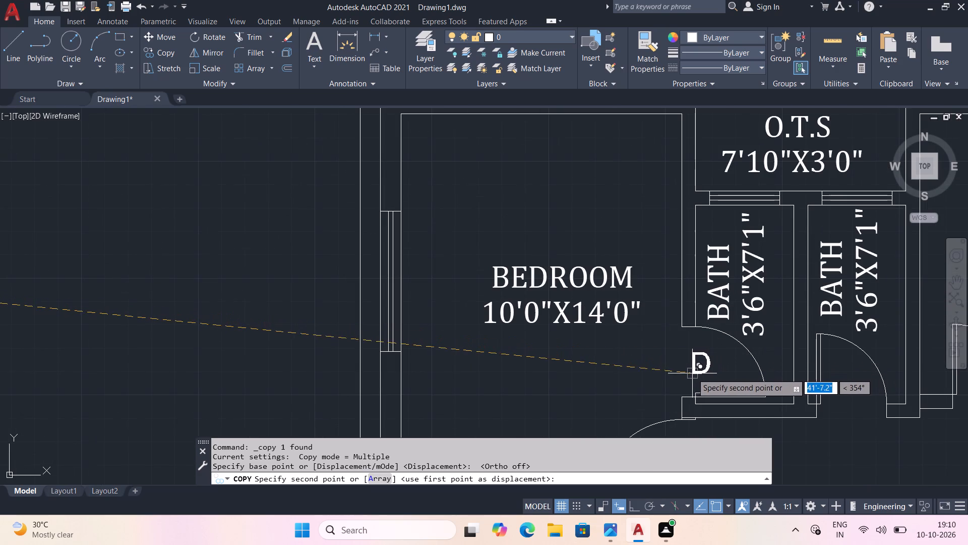
click(689, 373)
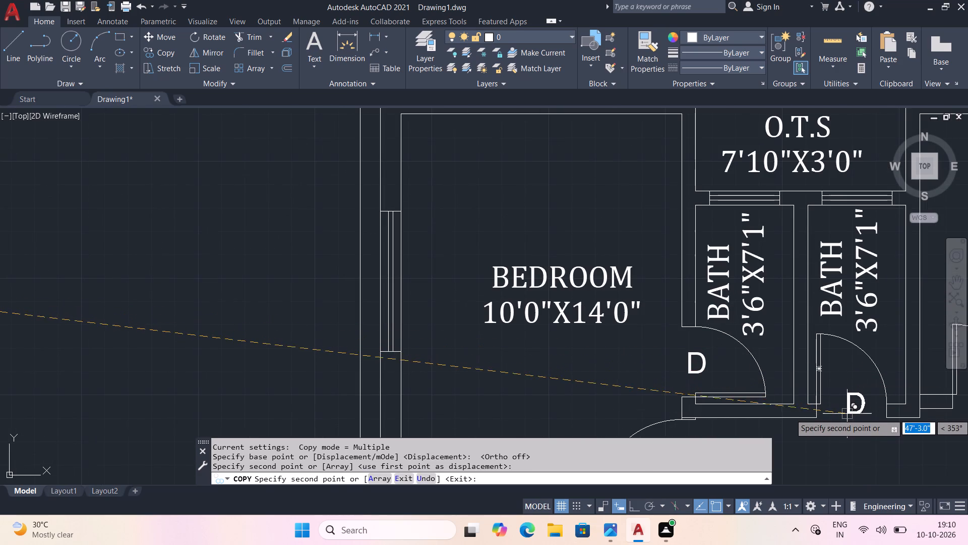
click(845, 417)
middle_drag(870, 451, 602, 419)
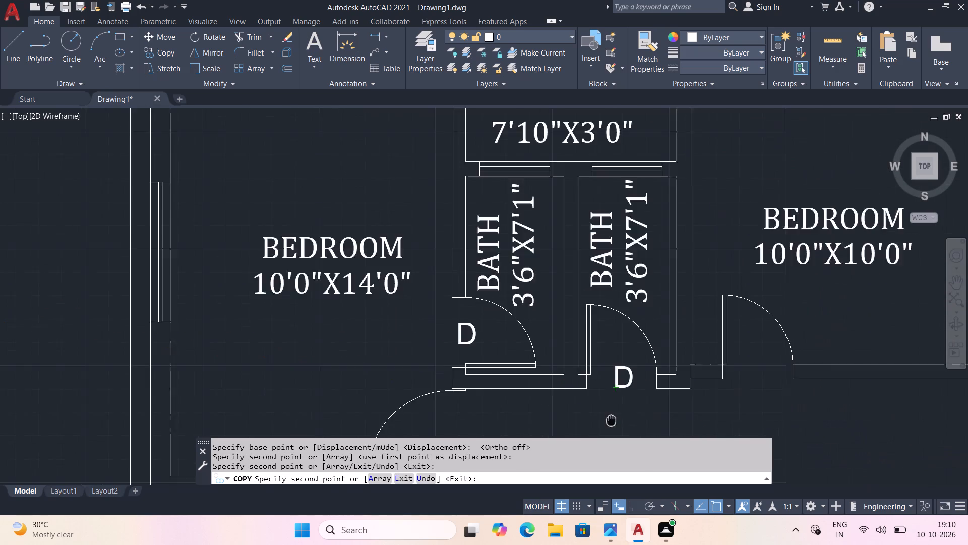
middle_drag(602, 419, 469, 394)
click(585, 352)
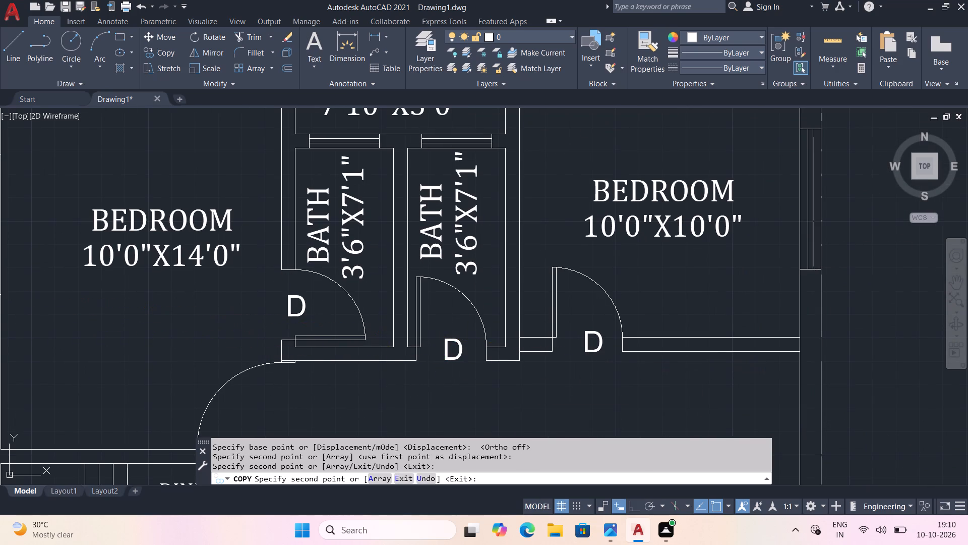
click(252, 419)
Place further D copies at the lower 10'0"X10'0" bedroom door and the kitchen door, and finish copying.
middle_drag(359, 405, 432, 136)
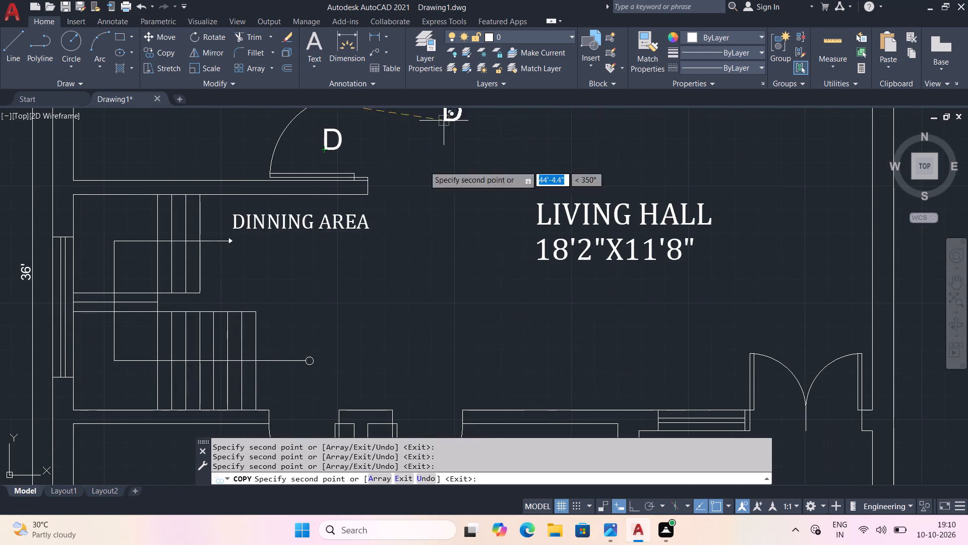
middle_drag(375, 393, 398, 244)
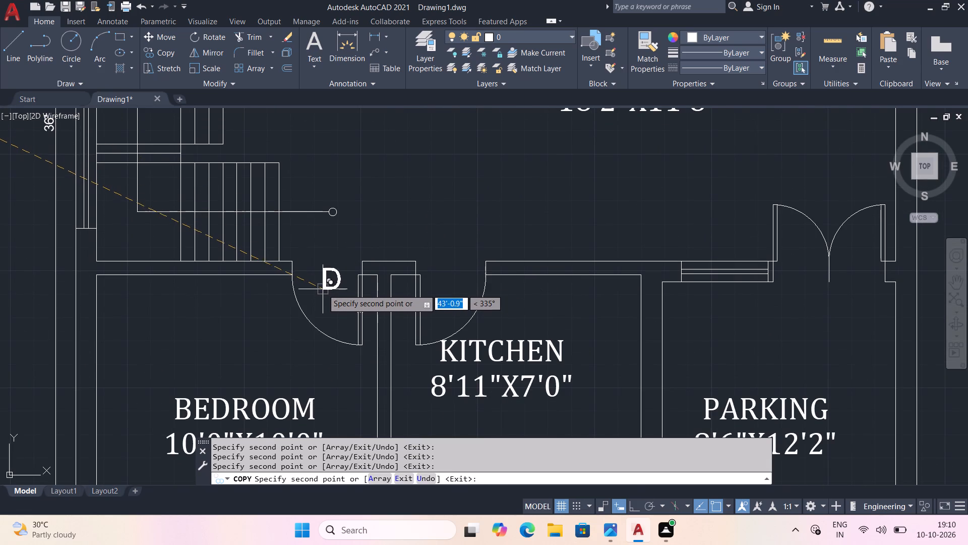
click(316, 289)
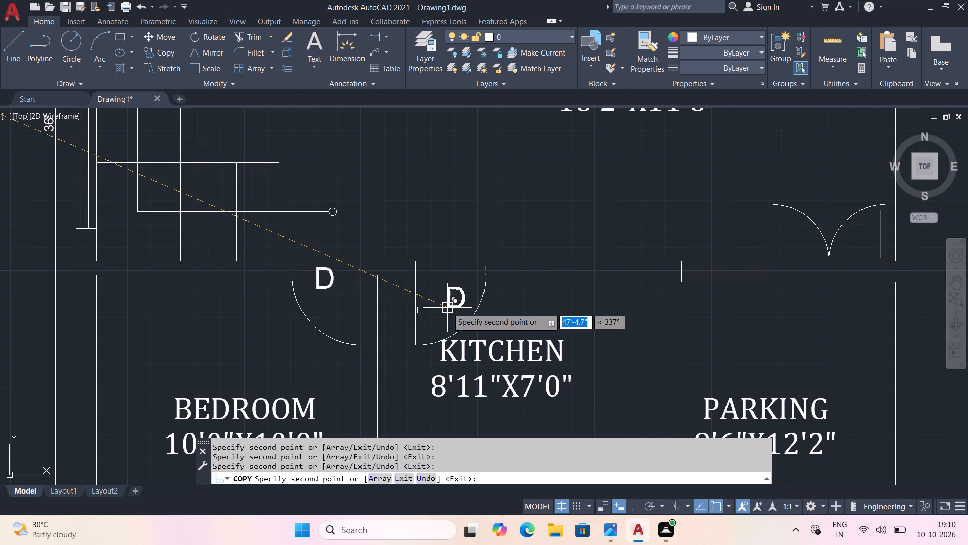
click(445, 287)
middle_drag(730, 332, 643, 363)
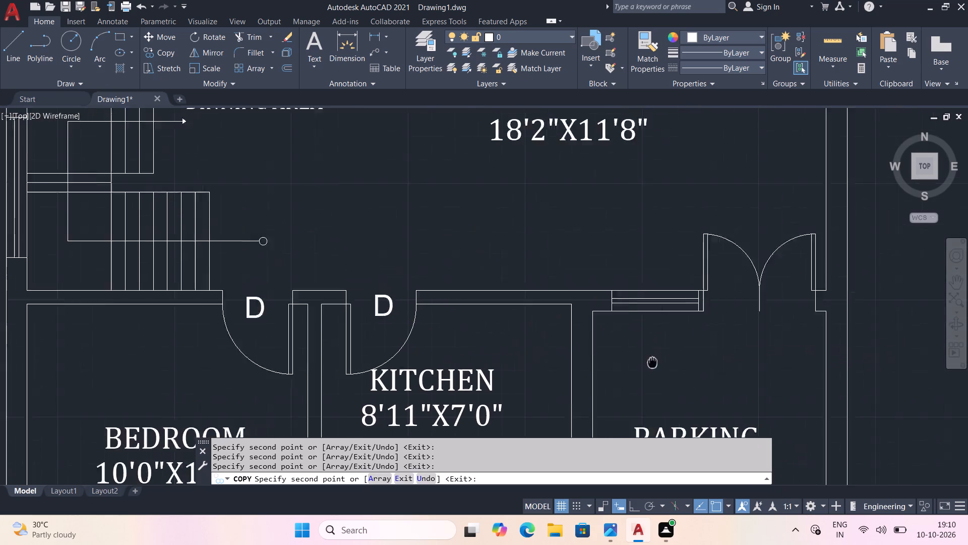
middle_drag(643, 363, 592, 367)
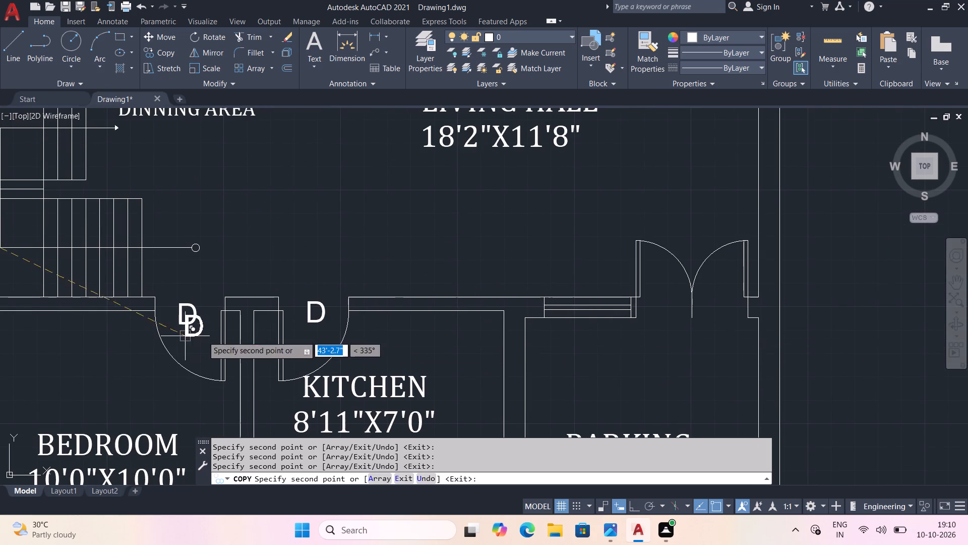
middle_drag(151, 347, 766, 351)
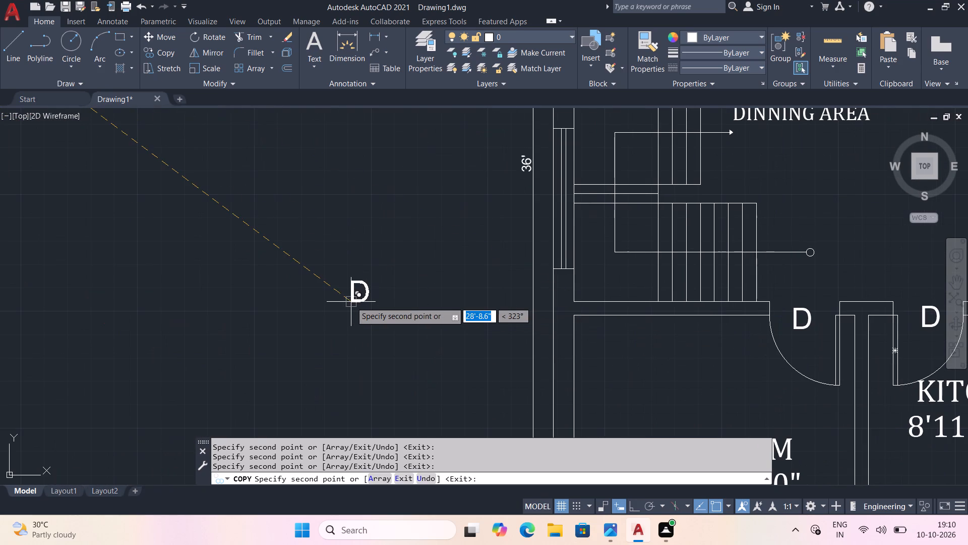
key(Escape)
Reopen the original D tag beside W and V and try to put an M and a period before the D.
scroll(337, 307, down, 3)
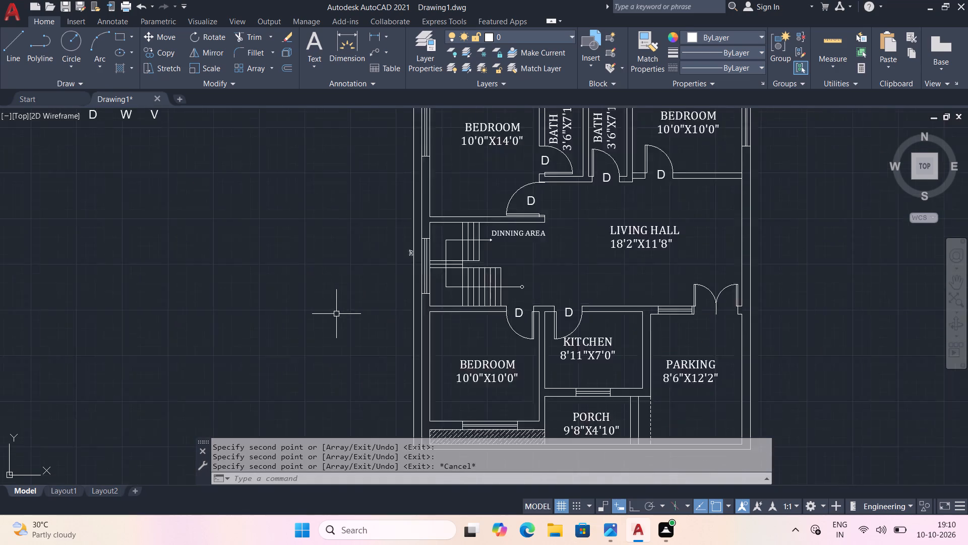
scroll(180, 211, up, 3)
middle_drag(180, 210, 285, 356)
double_click(287, 281)
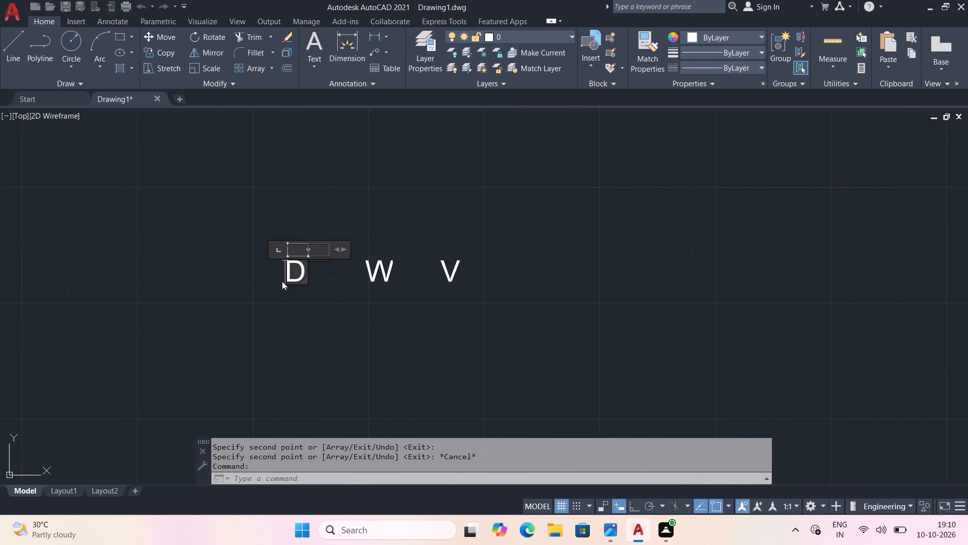
text(M)
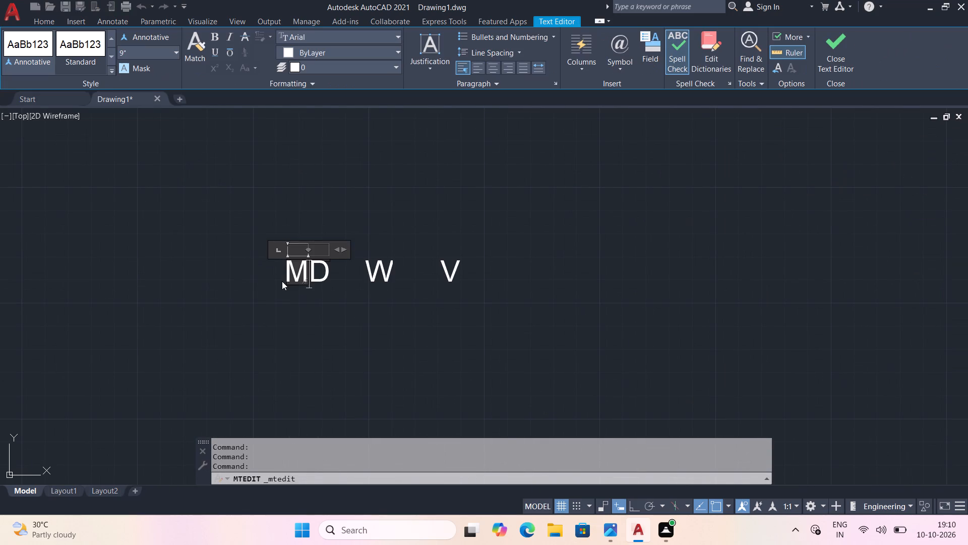
key(space)
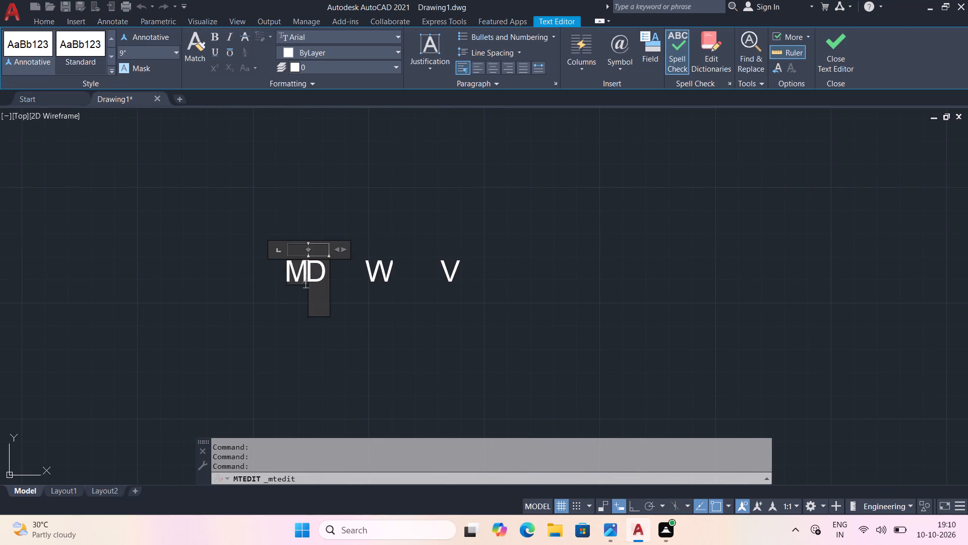
click(301, 268)
key(period)
key(Left)
key(period)
Widen the gap between the tag's two text columns and delete the two periods after the M.
scroll(283, 268, up, 4)
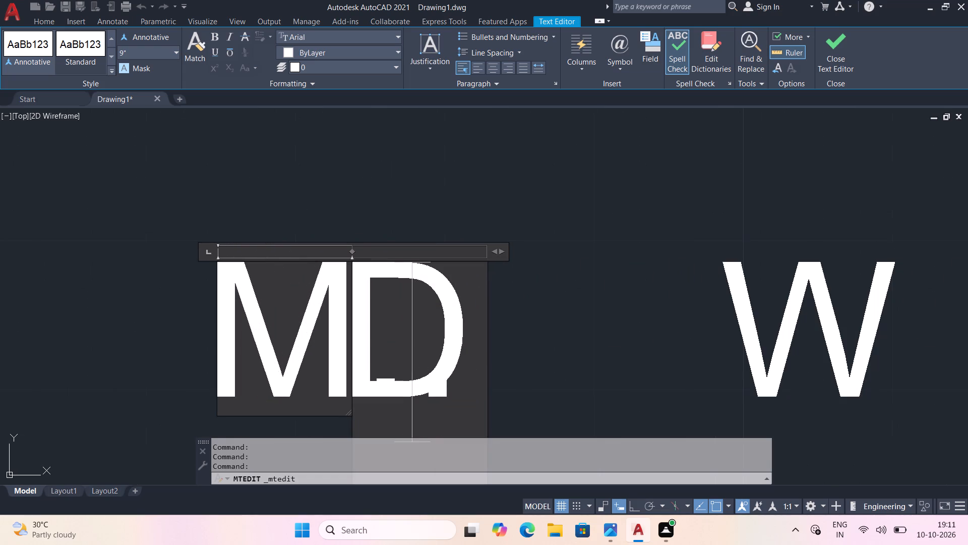
drag(504, 253, 623, 249)
click(446, 389)
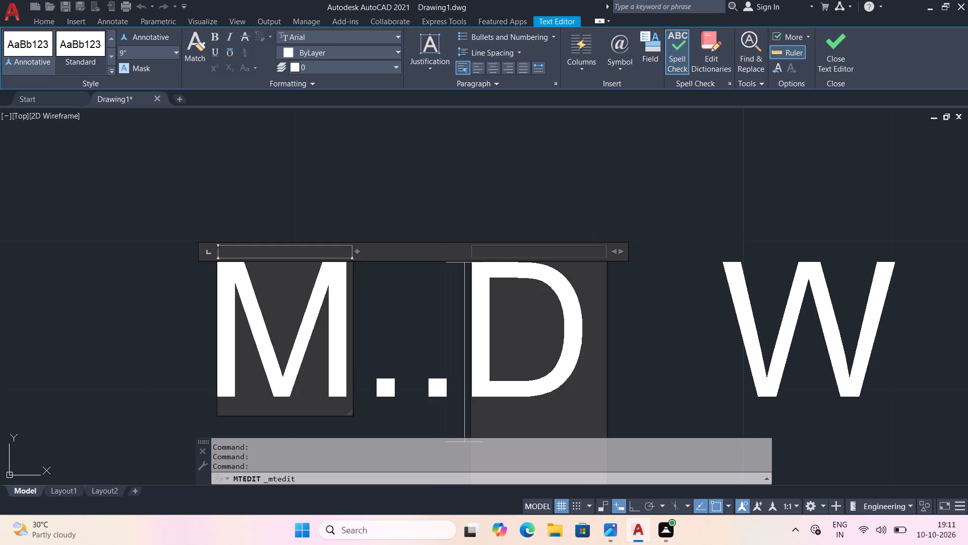
key(BackSpace)
key(BackSpace)
Enlarge the tag's text frame so that M and D fit on one line in a single column.
middle_drag(364, 404, 364, 401)
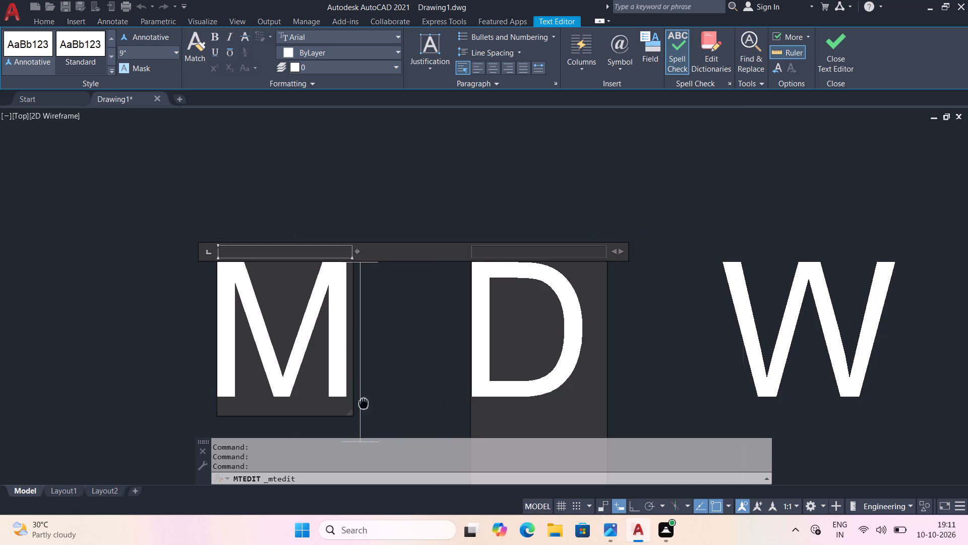
middle_drag(364, 401, 364, 259)
drag(349, 269, 470, 456)
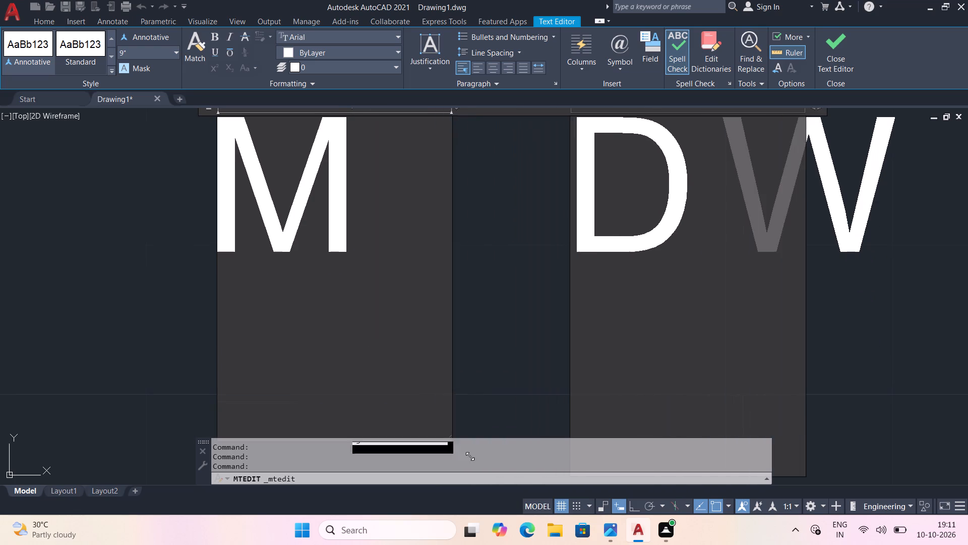
drag(470, 456, 566, 451)
middle_drag(524, 318, 602, 345)
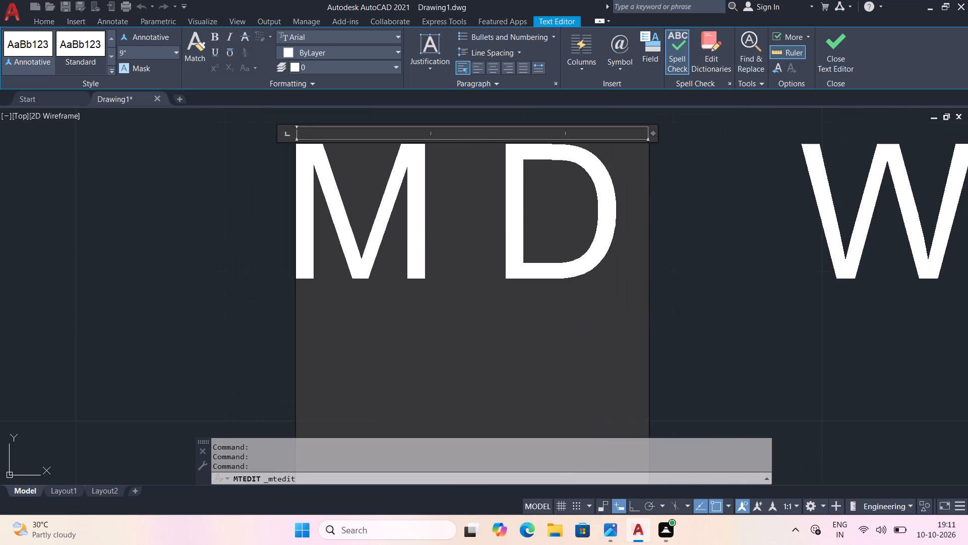
Replace the M and space before the D with "M." so the tag reads M.D.
key(Right)
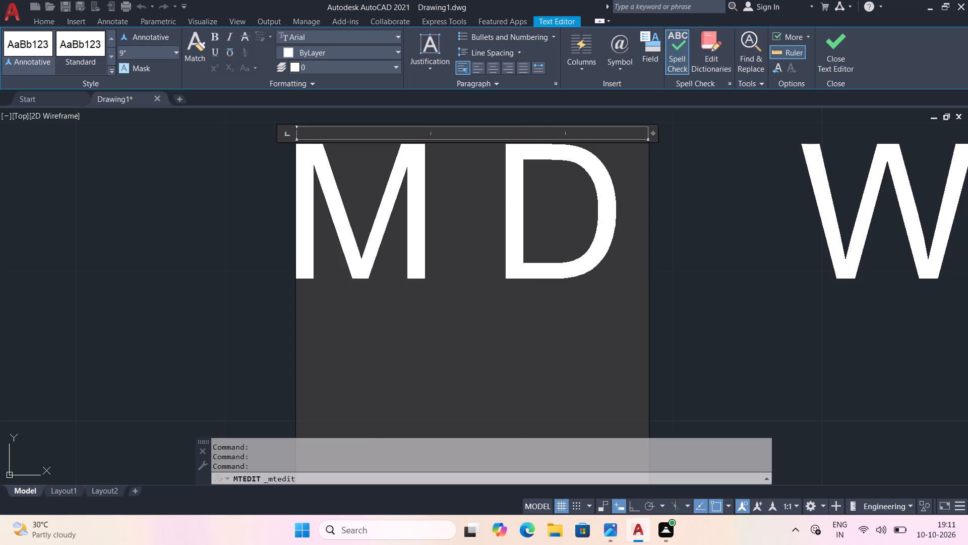
key(BackSpace)
key(BackSpace)
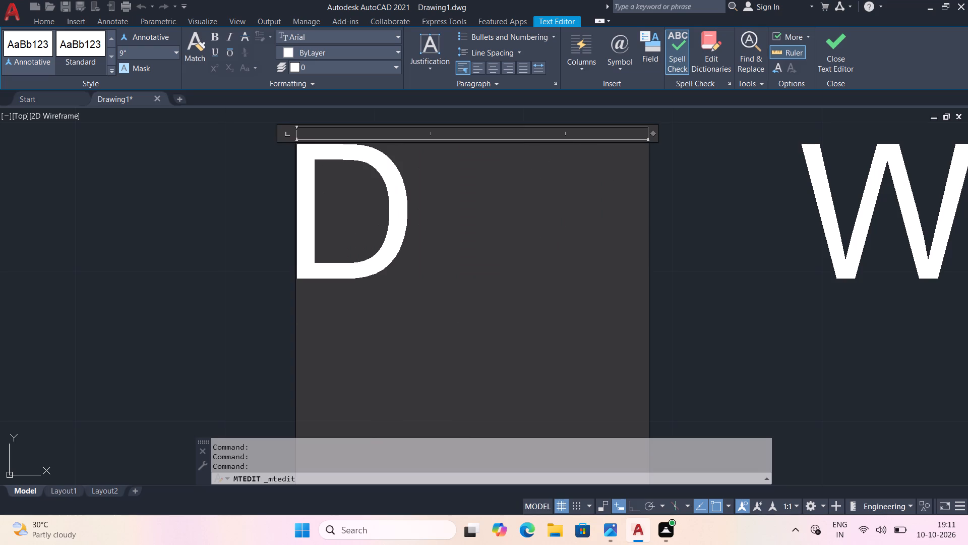
text(M.)
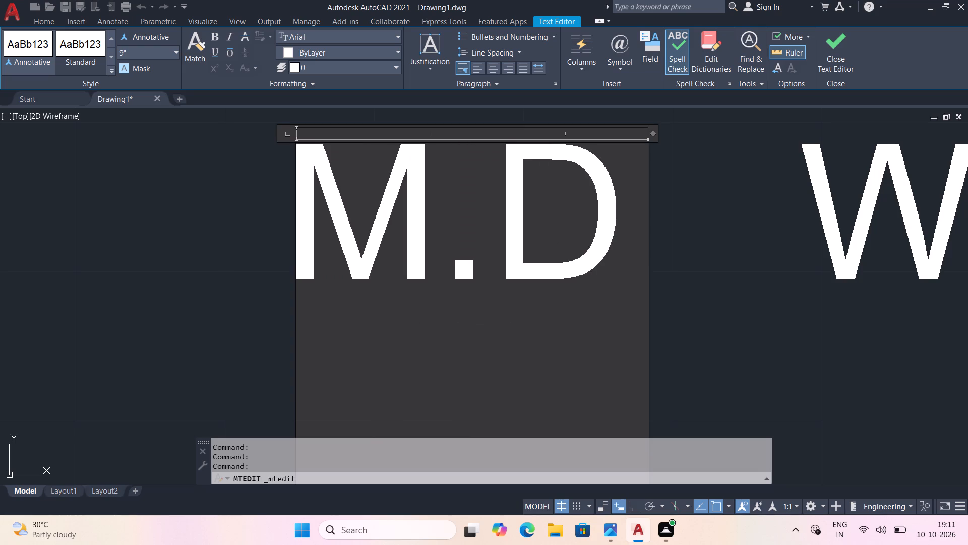
Shrink the text frame to fit closely around M.D.
middle_drag(636, 353, 557, 169)
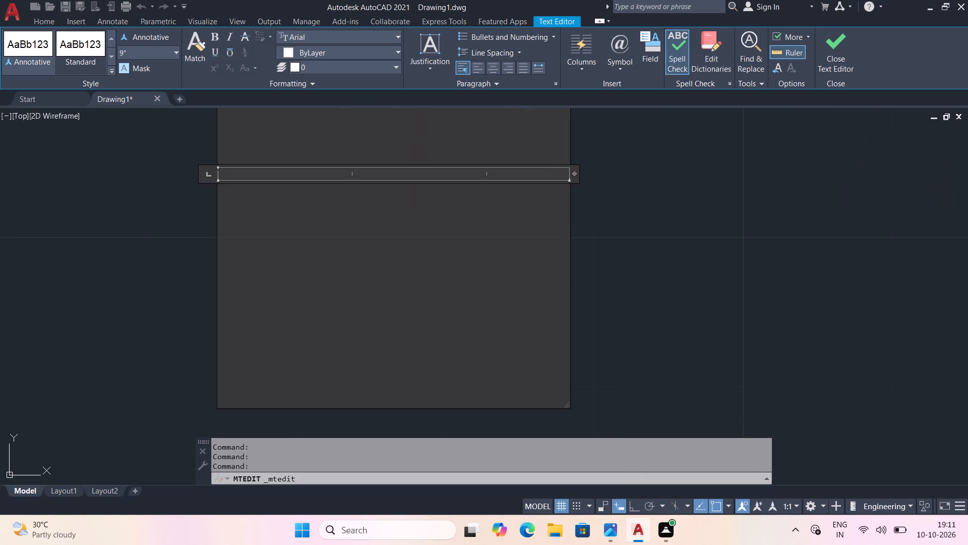
drag(565, 407, 532, 244)
middle_drag(537, 271, 567, 494)
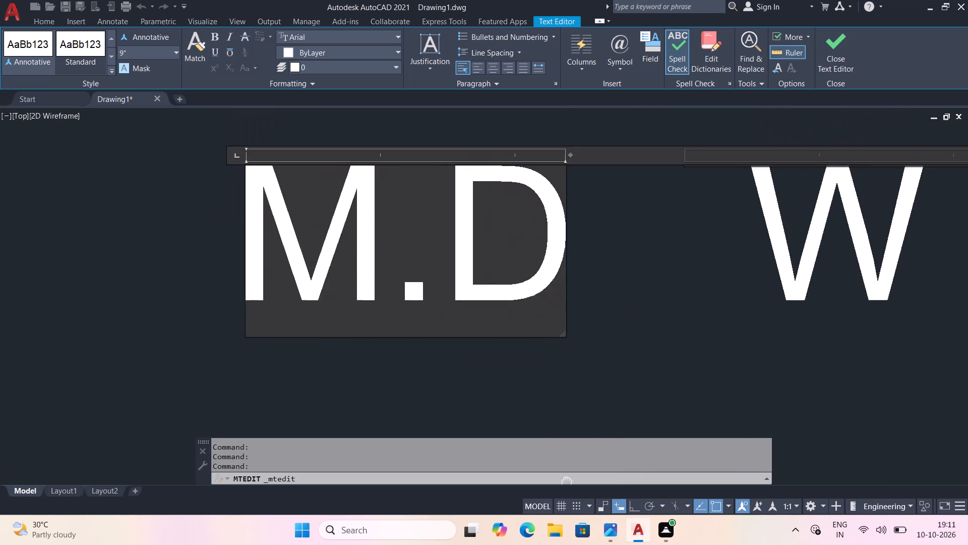
Finish editing the M.D tag's text.
middle_drag(567, 494, 567, 518)
click(599, 366)
scroll(394, 295, down, 3)
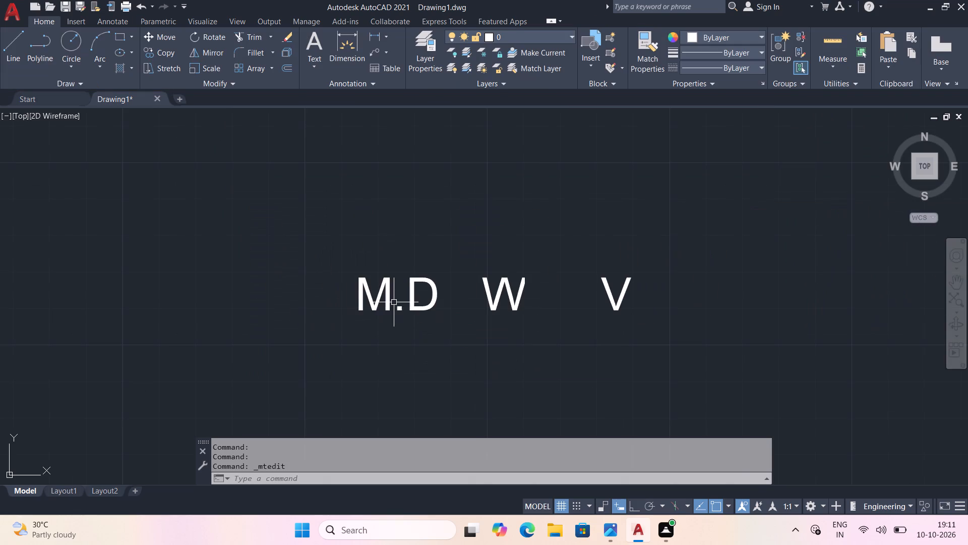
Copy the M.D tag into the double-leaf door opening between the living hall and the parking.
click(379, 304)
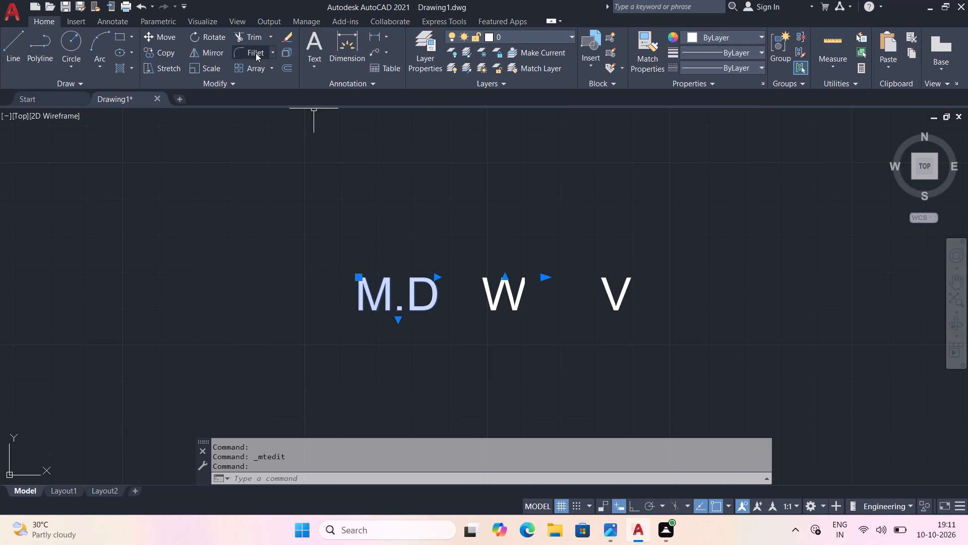
click(166, 48)
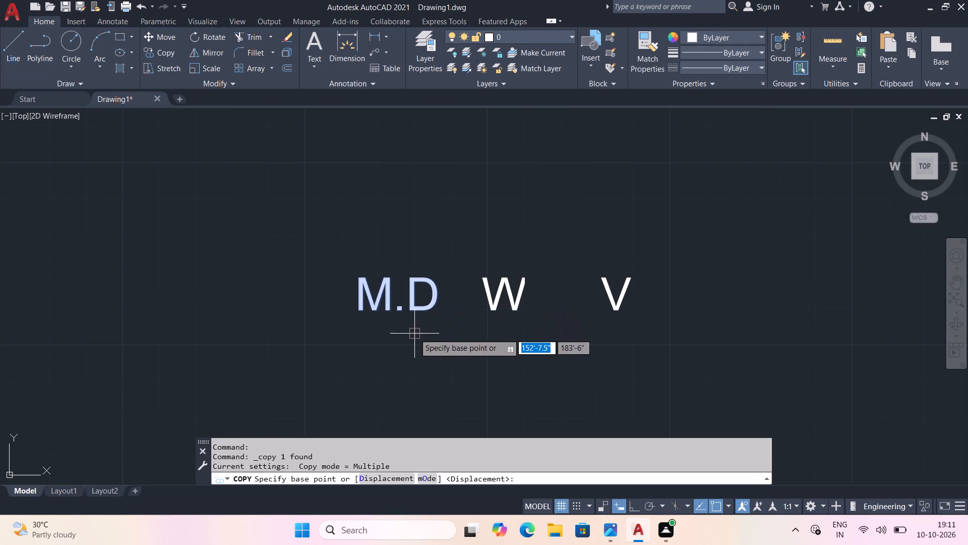
click(392, 310)
middle_drag(781, 435, 194, 222)
scroll(194, 221, down, 3)
scroll(566, 375, down, 2)
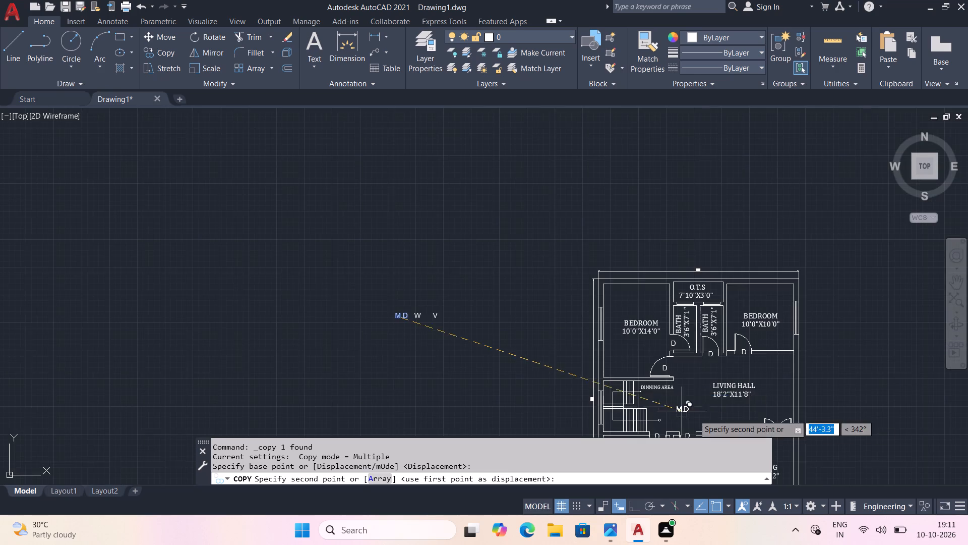
middle_drag(720, 418, 404, 238)
scroll(442, 263, up, 5)
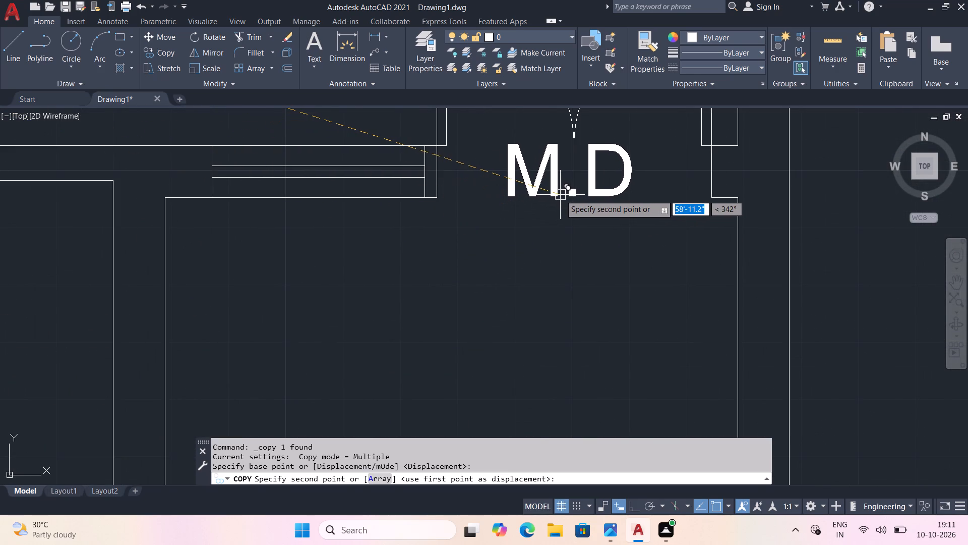
click(560, 195)
scroll(478, 293, down, 2)
middle_drag(454, 319, 572, 309)
scroll(564, 309, down, 1)
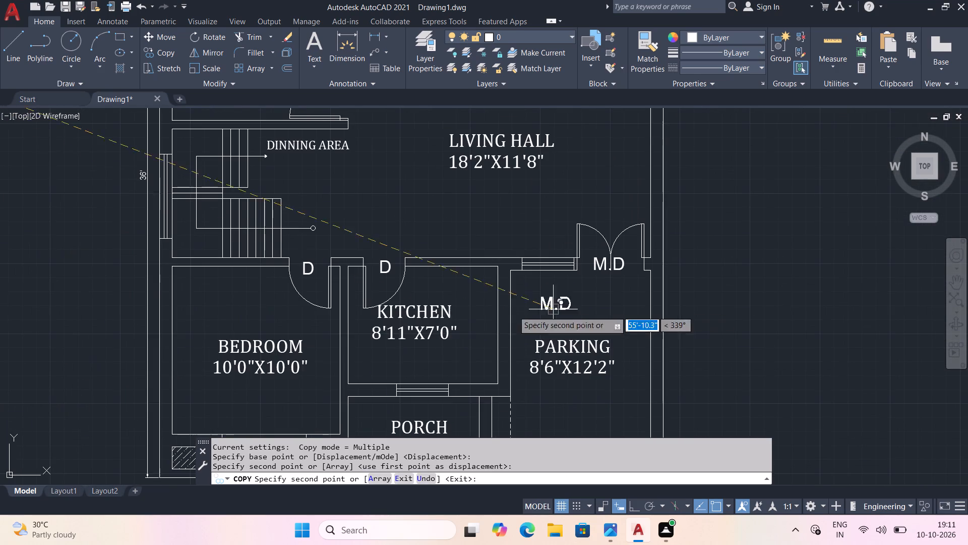
middle_drag(114, 331, 291, 374)
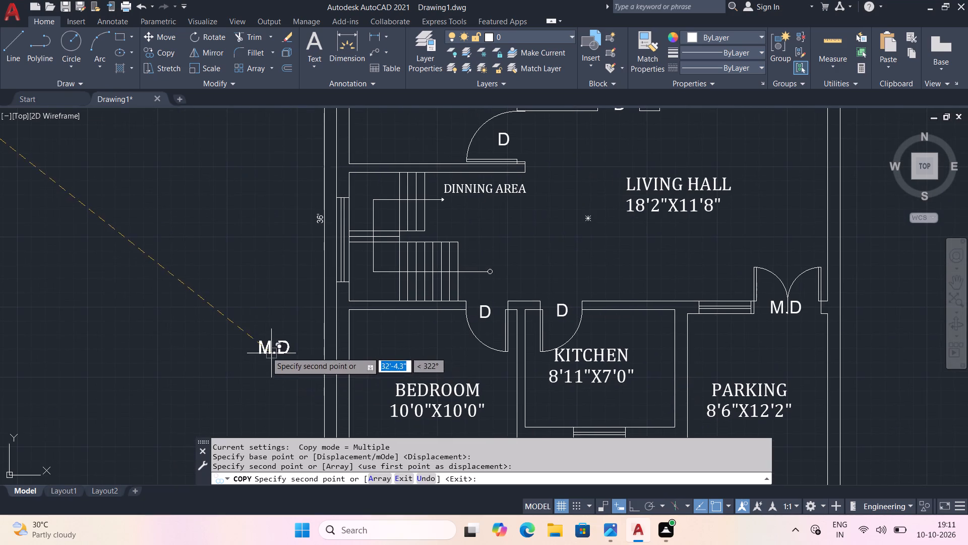
key(Escape)
Move the window between the living hall and the parking slightly along the wall, away from the double-leaf door.
scroll(697, 352, up, 2)
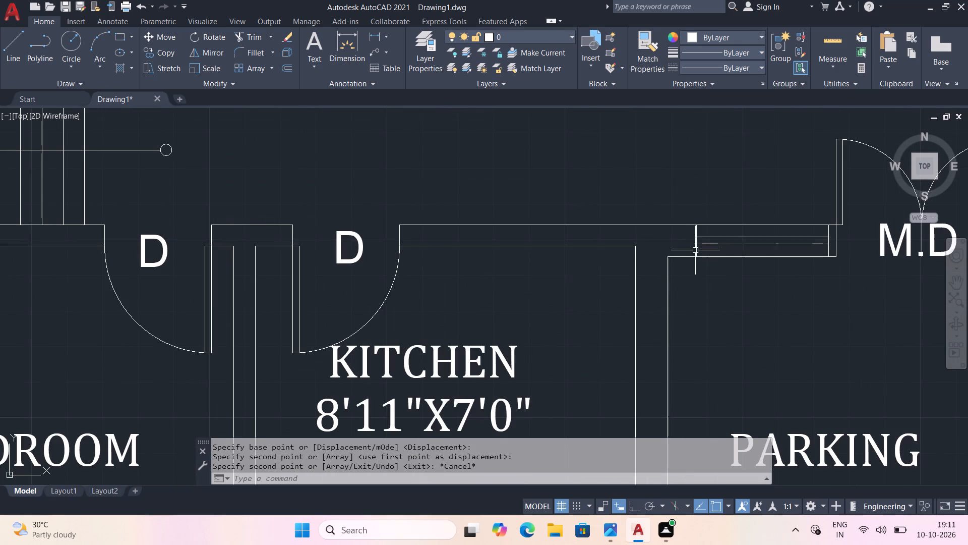
click(695, 249)
click(721, 243)
click(727, 237)
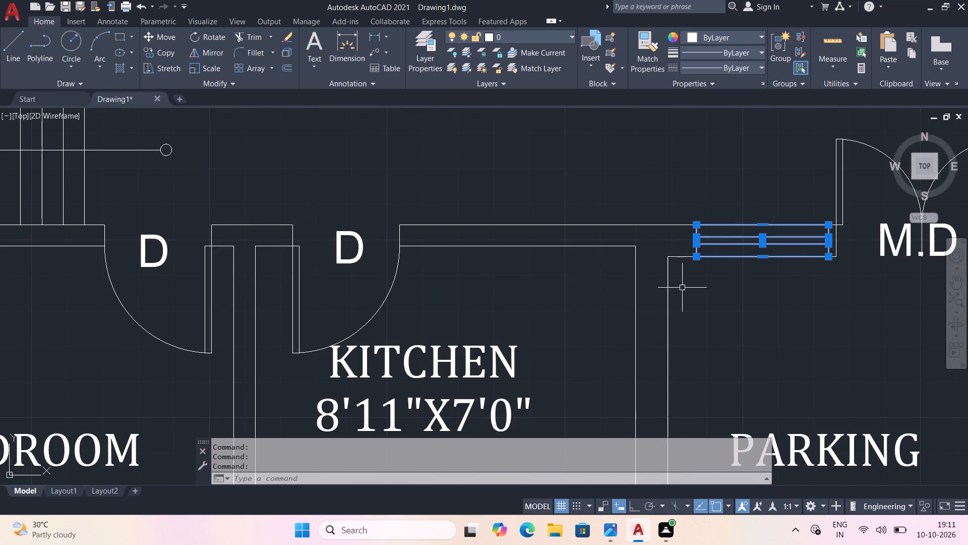
key(m)
key(Return)
key(Left)
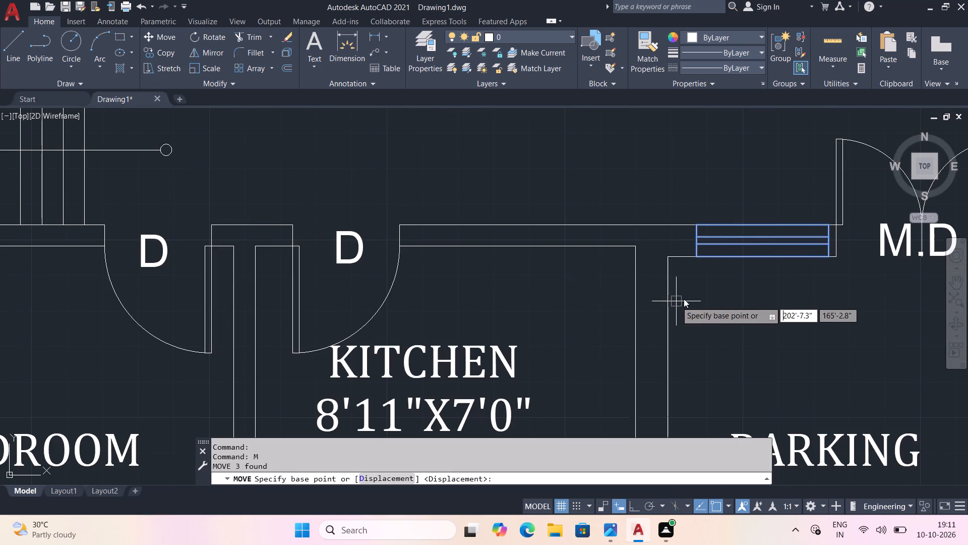
key(Left)
scroll(668, 224, up, 1)
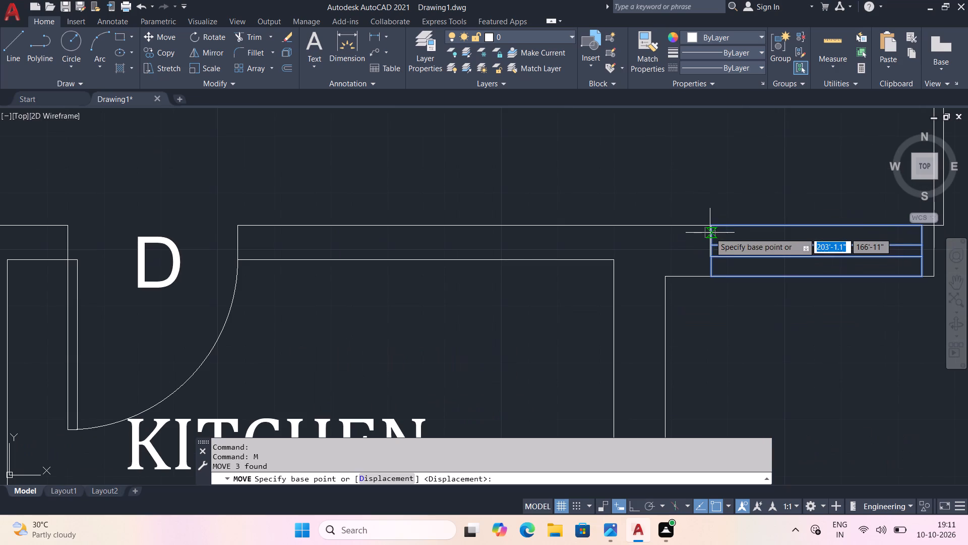
click(712, 236)
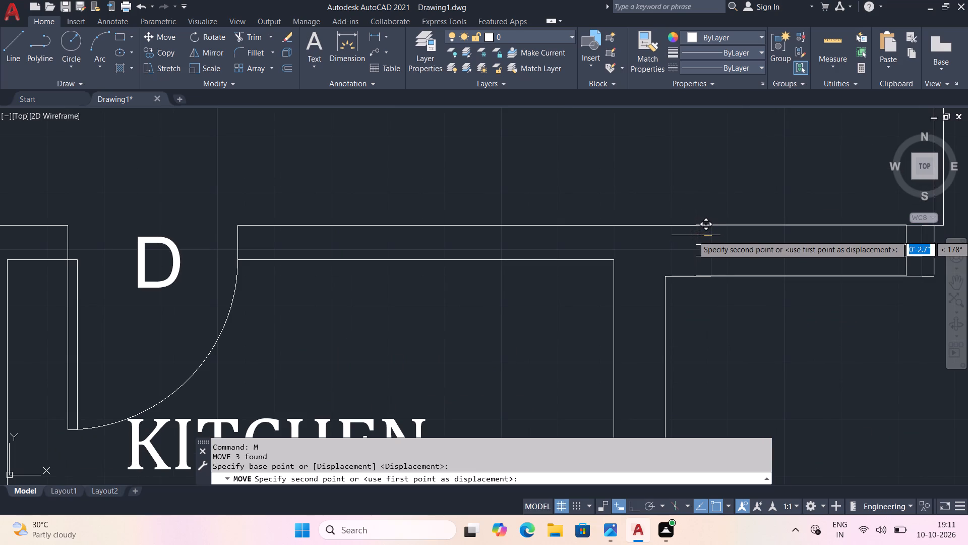
click(691, 235)
scroll(546, 377, down, 2)
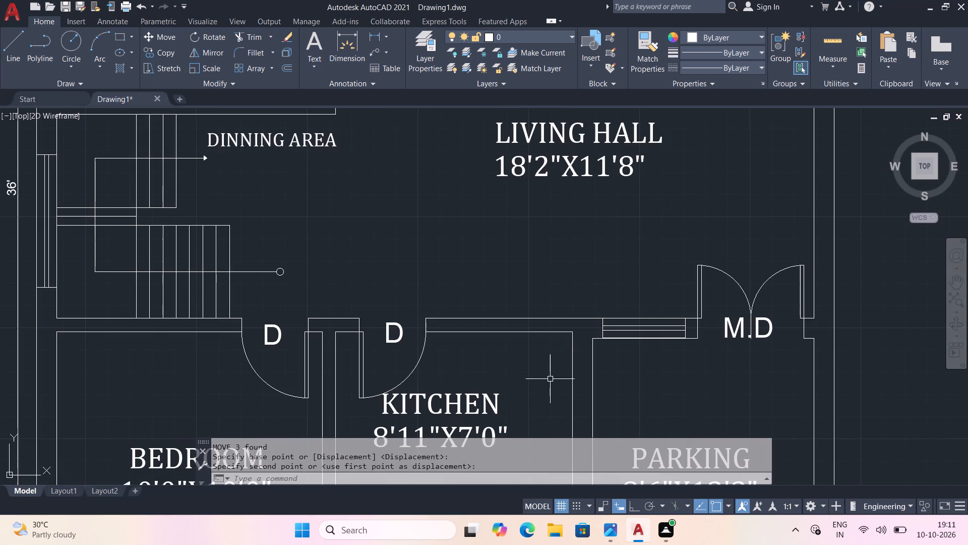
key(Escape)
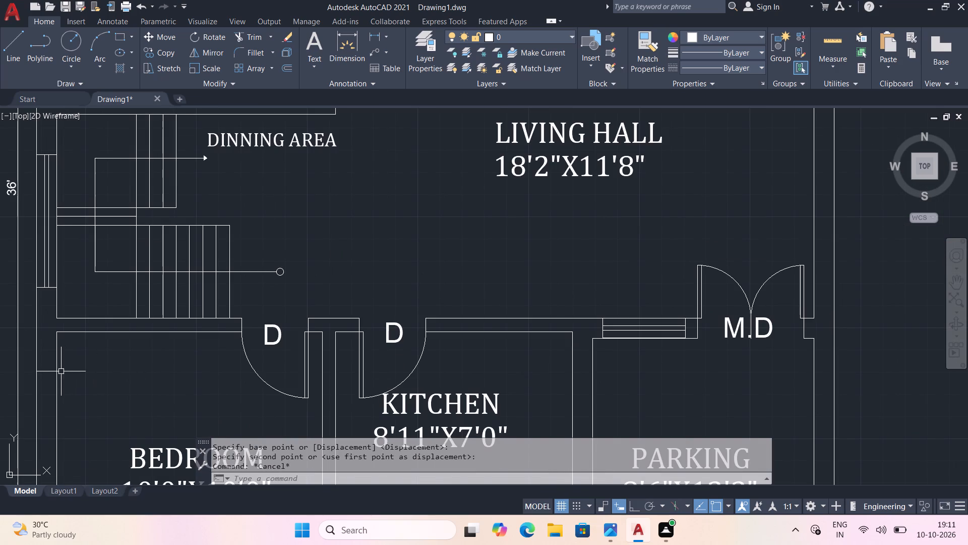
Copy the W tag beside the 10'0"X14'0" bedroom's outer window and beside the staircase window, outside the wall.
middle_drag(60, 371, 473, 365)
scroll(421, 356, down, 2)
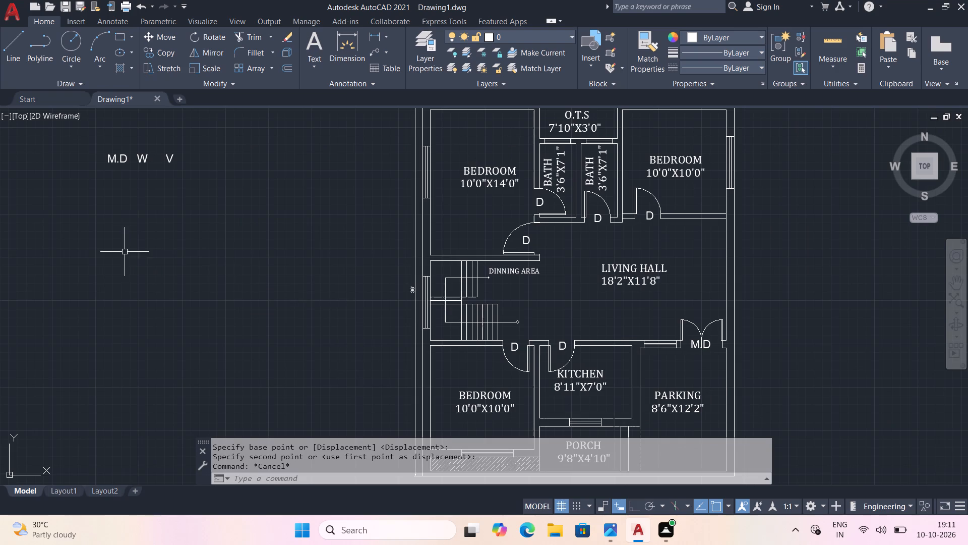
scroll(125, 252, up, 2)
middle_drag(198, 199, 219, 298)
scroll(211, 245, down, 1)
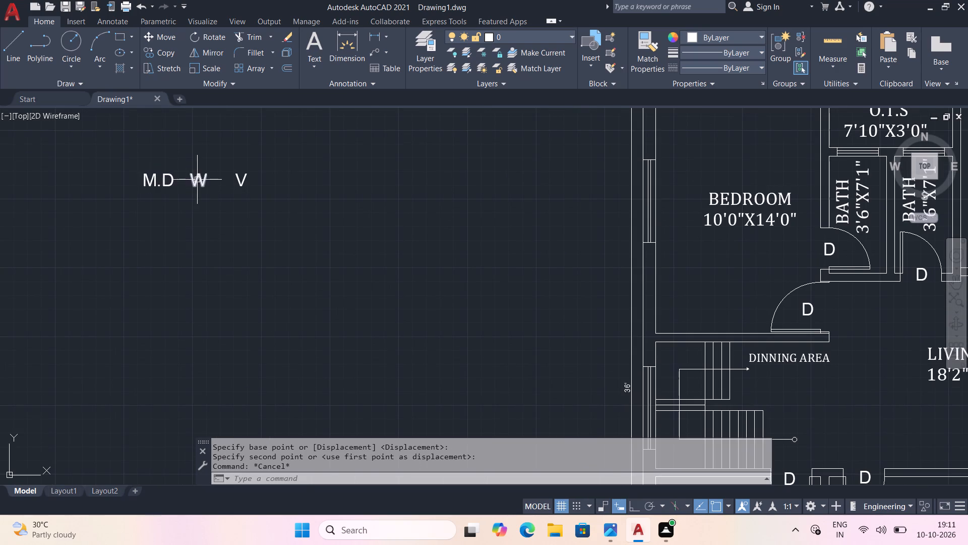
click(197, 180)
click(166, 55)
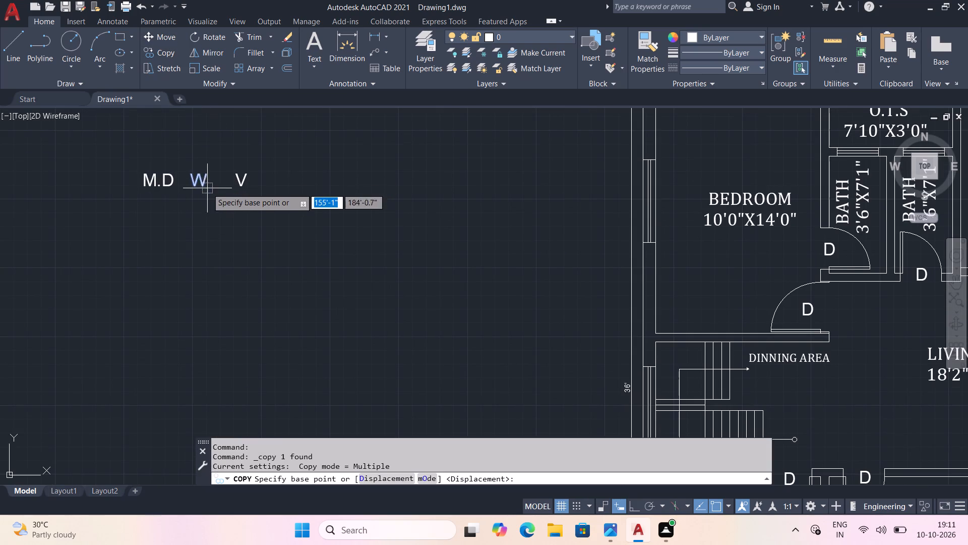
click(201, 187)
scroll(649, 237, up, 1)
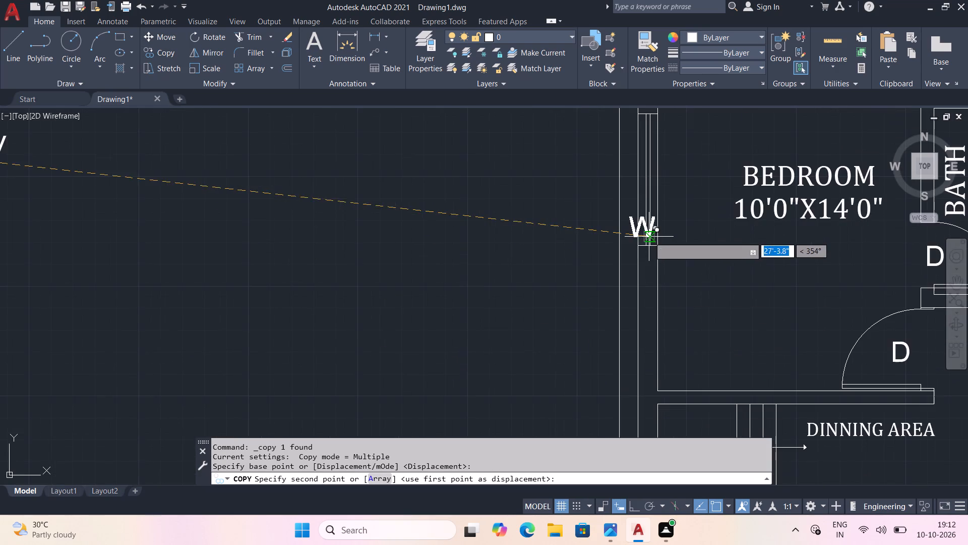
scroll(655, 256, up, 1)
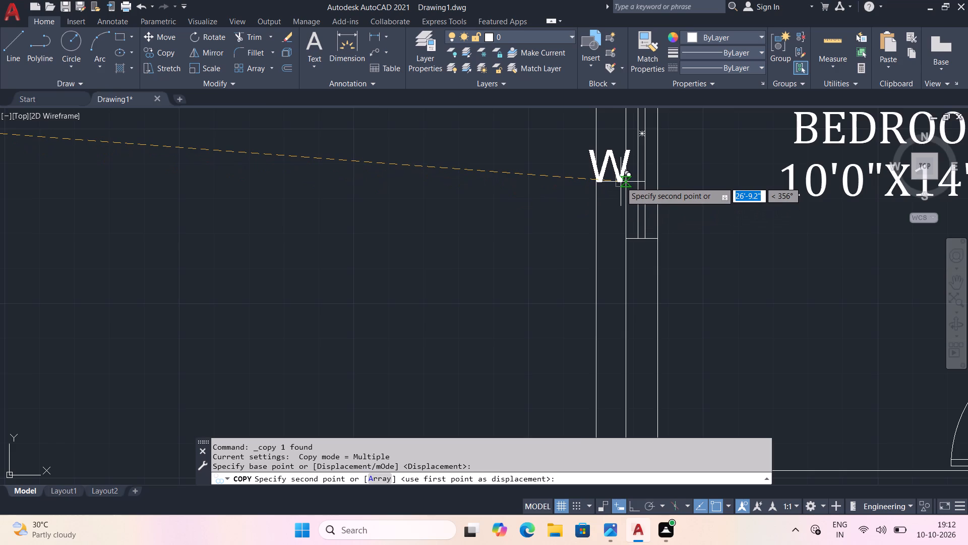
scroll(621, 182, up, 1)
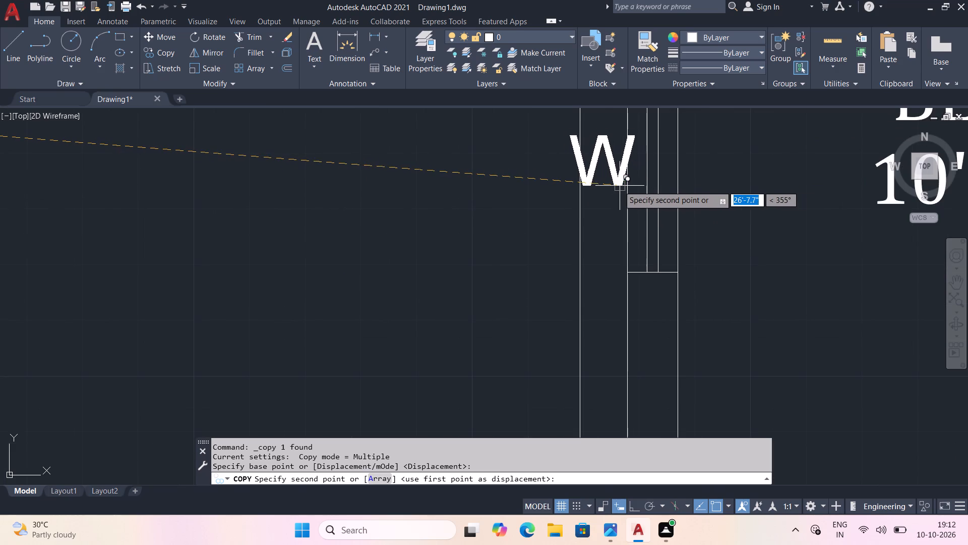
click(607, 188)
scroll(677, 411, down, 2)
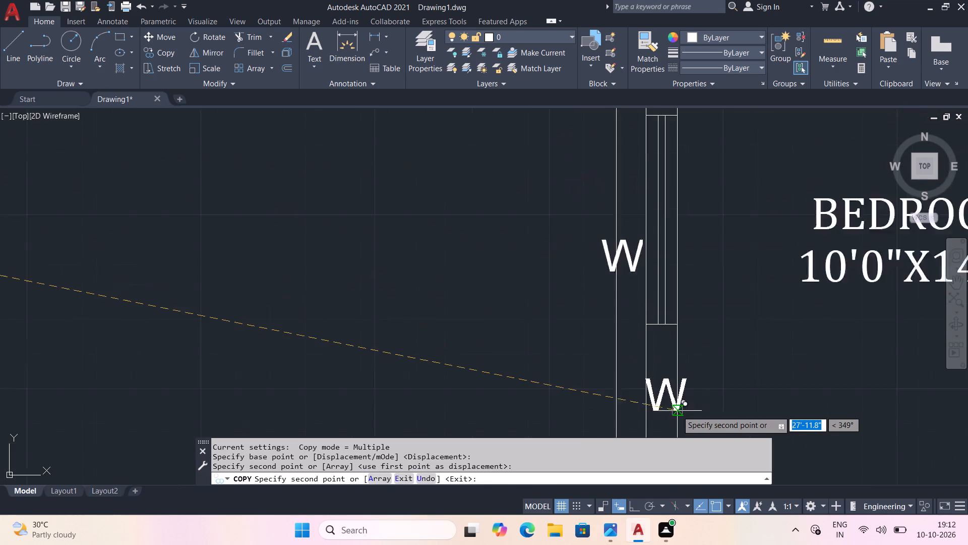
middle_drag(687, 410, 684, 137)
scroll(625, 342, up, 2)
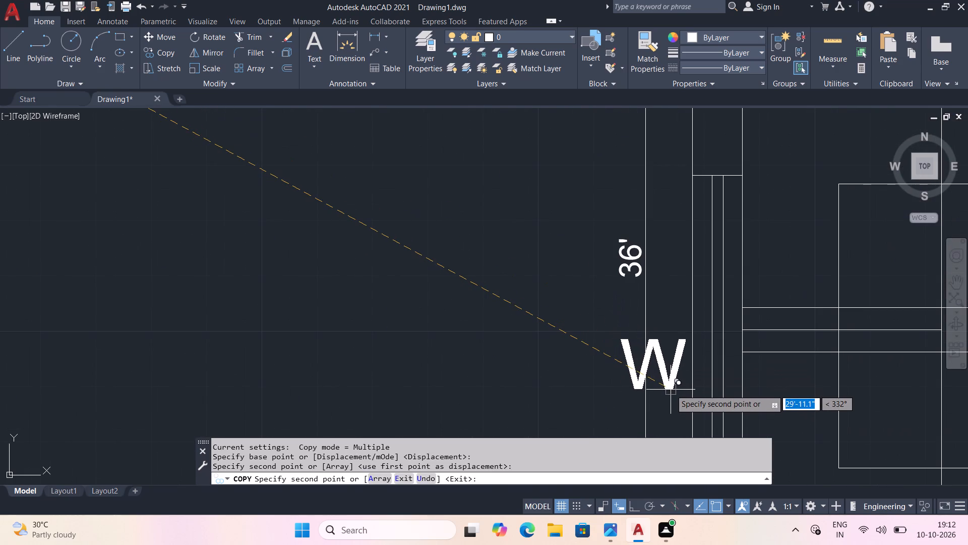
click(671, 390)
Place further W copies at the window above the hatched strip in the lower bedroom, the kitchen–porch window and the parking window.
middle_drag(758, 399, 715, 263)
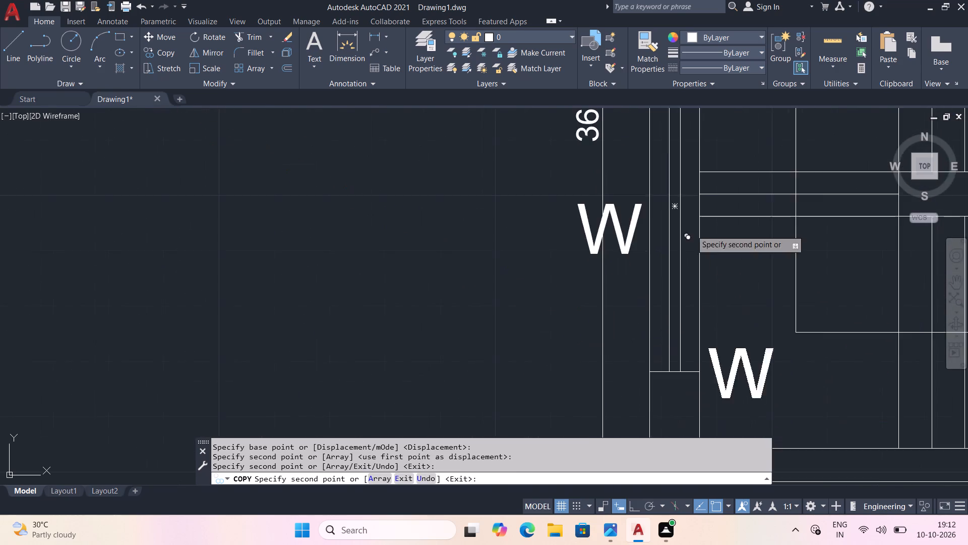
scroll(689, 238, down, 2)
middle_drag(813, 417, 694, 286)
middle_drag(625, 380, 544, 189)
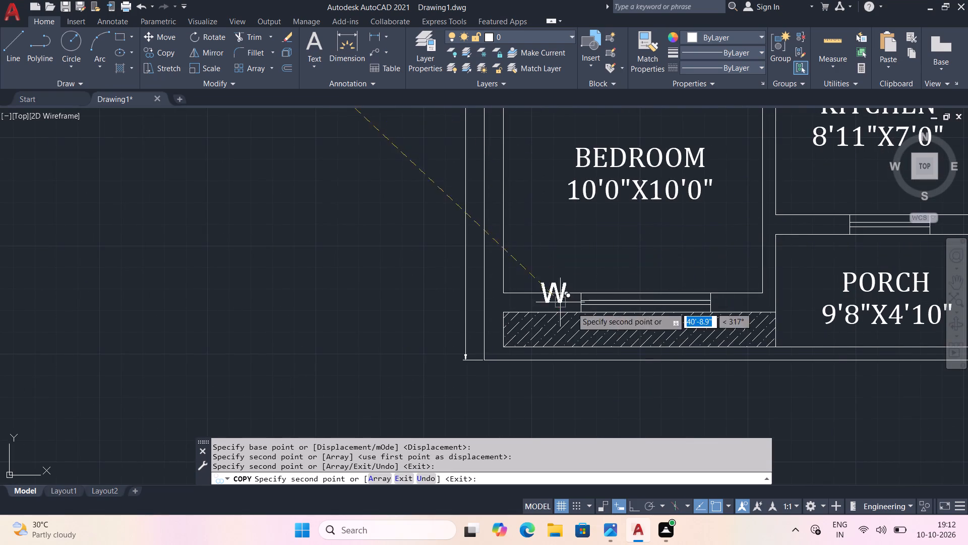
click(652, 287)
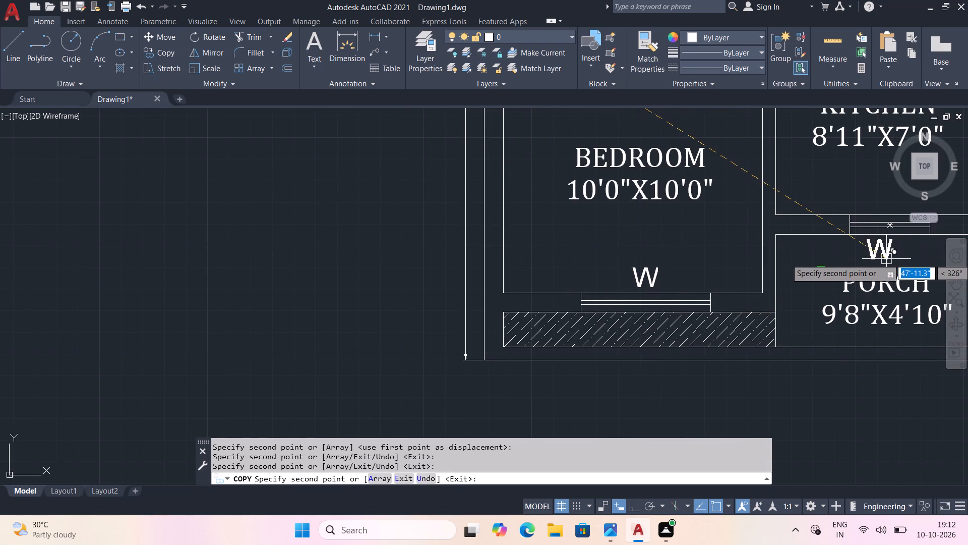
click(890, 256)
middle_drag(812, 277, 0, 466)
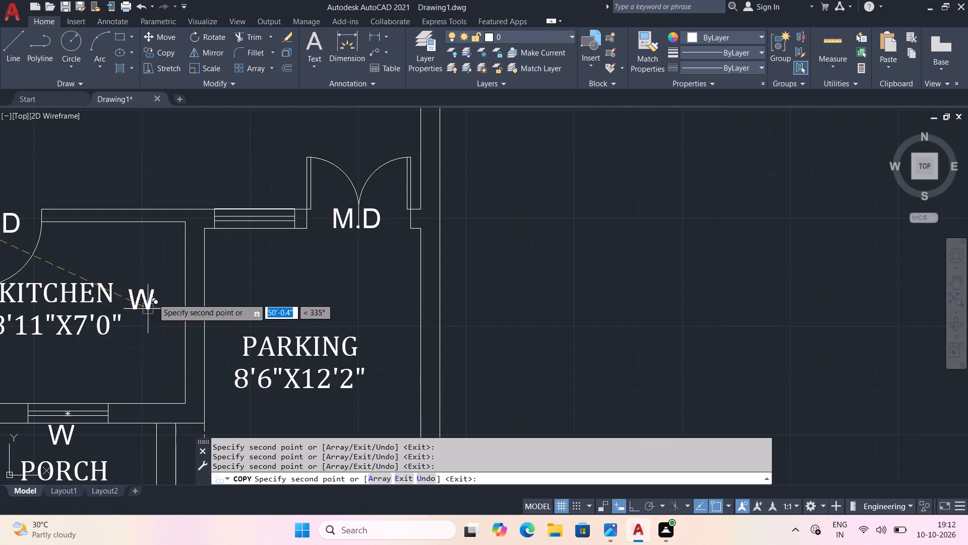
click(259, 252)
Place a W copy outside the outer-wall window of the 10'0"X10'0" bedroom next to the baths, and end copying.
middle_drag(548, 209, 547, 247)
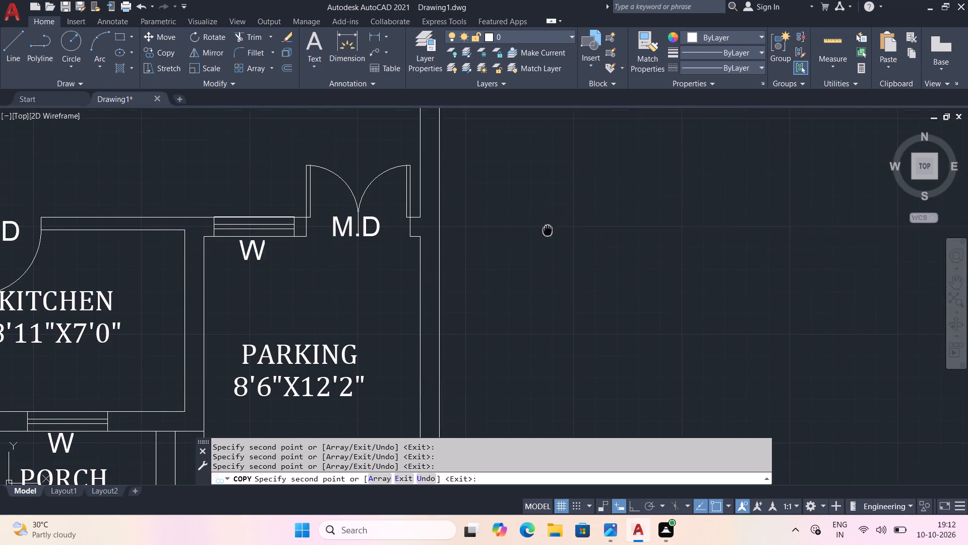
middle_drag(547, 247, 562, 495)
middle_drag(498, 267, 529, 430)
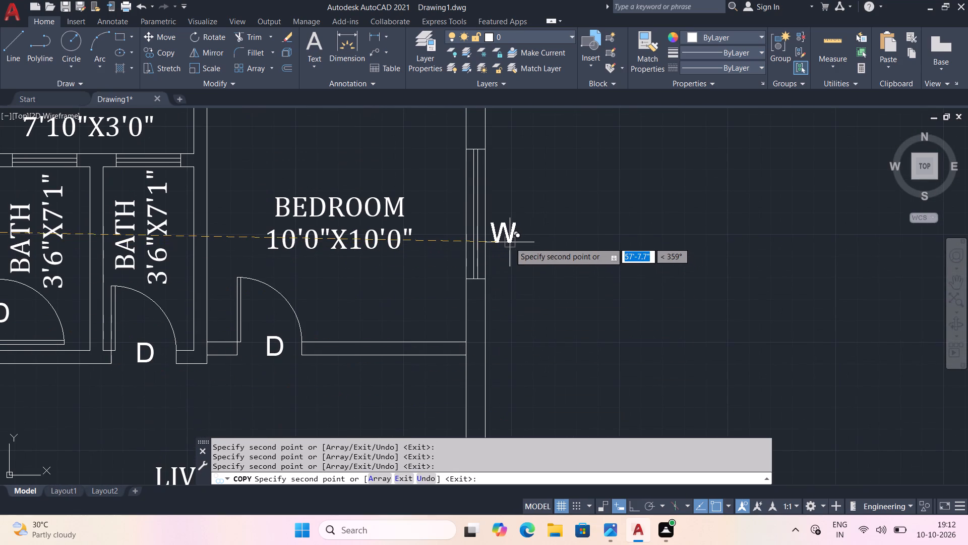
click(507, 233)
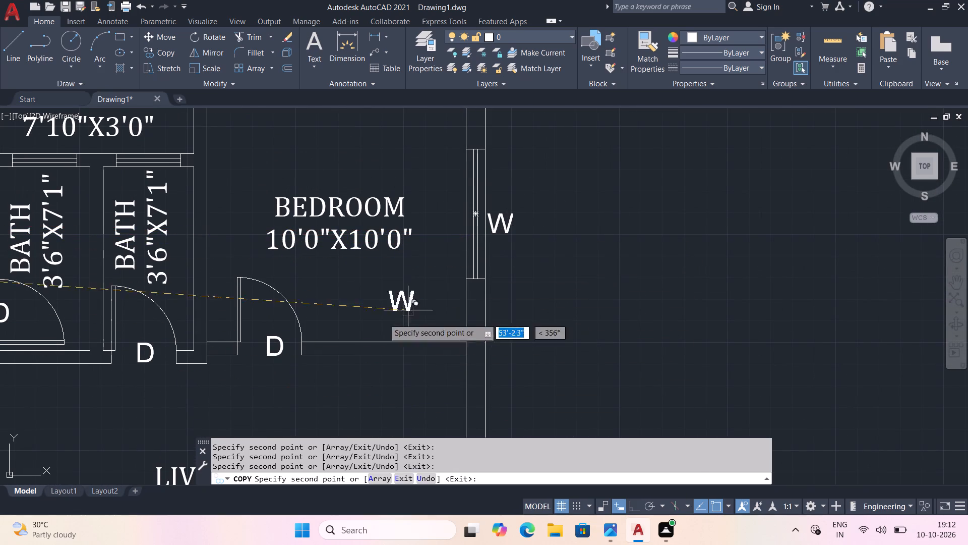
middle_drag(345, 335, 609, 380)
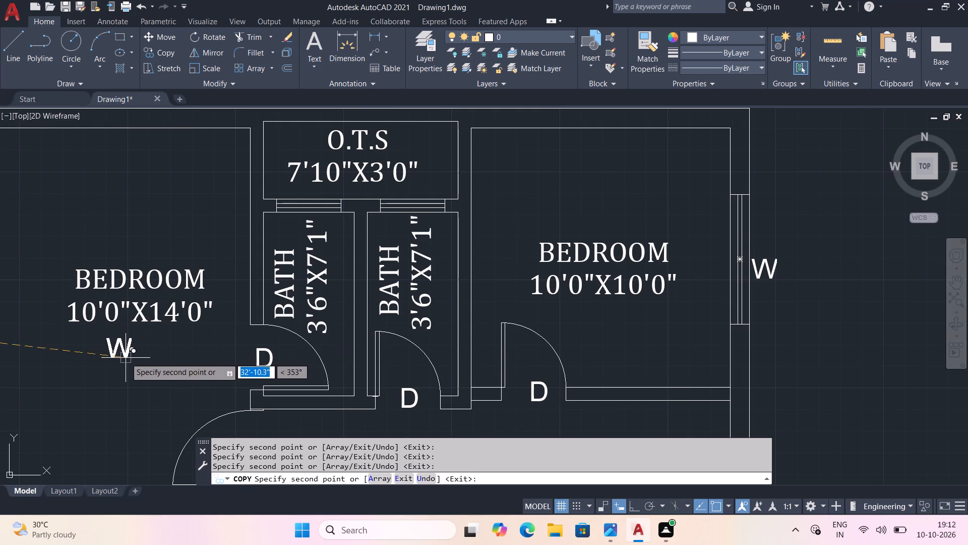
key(Escape)
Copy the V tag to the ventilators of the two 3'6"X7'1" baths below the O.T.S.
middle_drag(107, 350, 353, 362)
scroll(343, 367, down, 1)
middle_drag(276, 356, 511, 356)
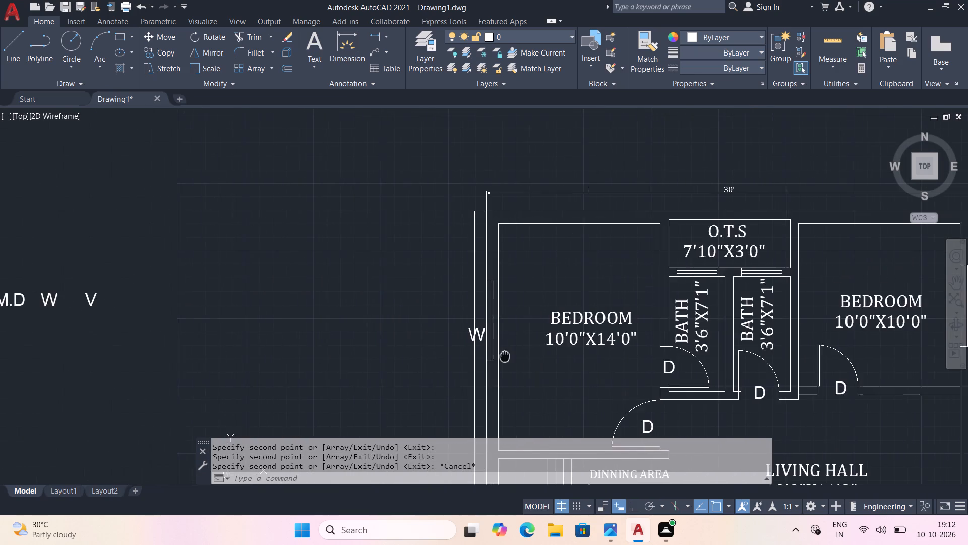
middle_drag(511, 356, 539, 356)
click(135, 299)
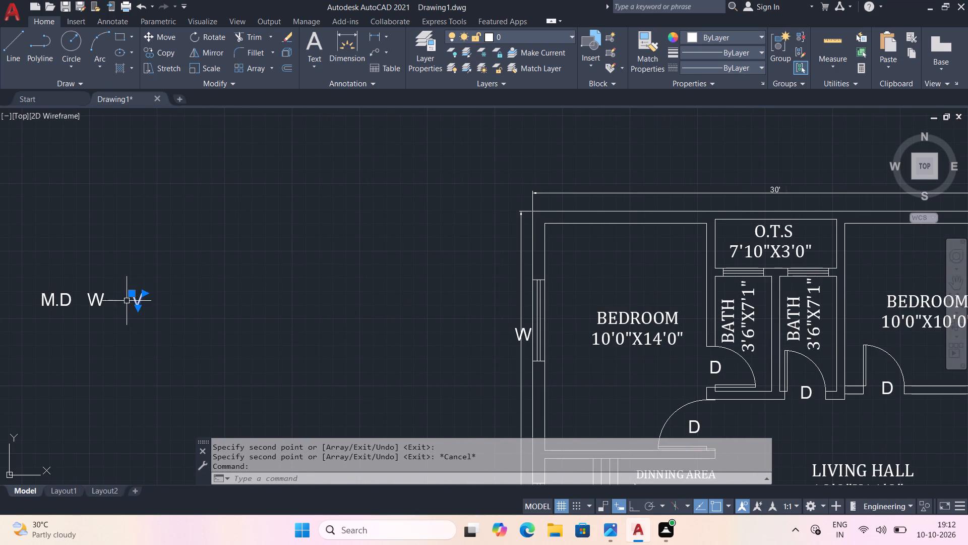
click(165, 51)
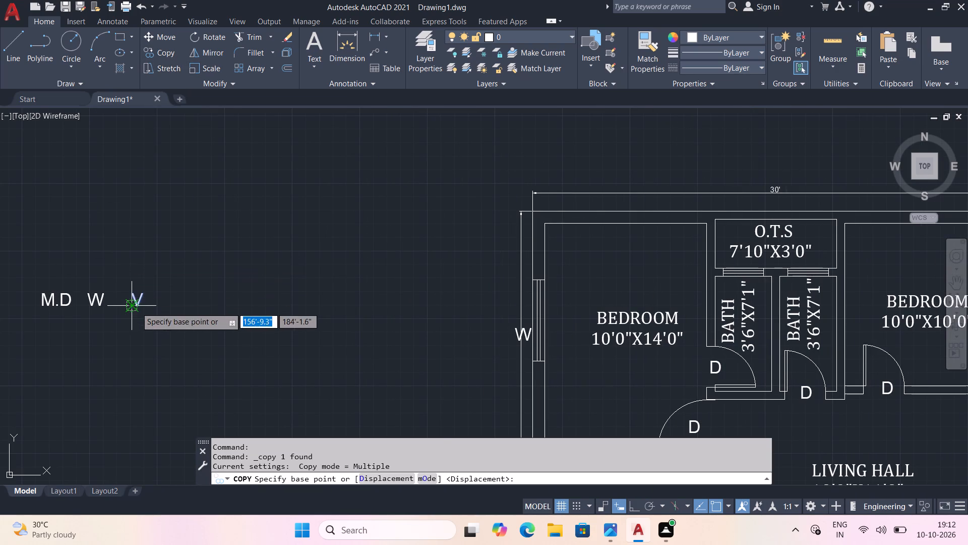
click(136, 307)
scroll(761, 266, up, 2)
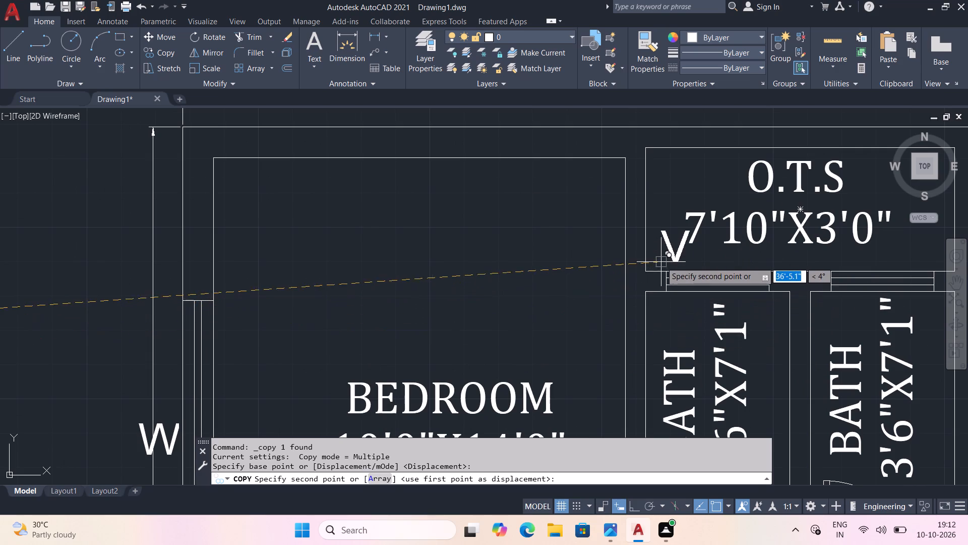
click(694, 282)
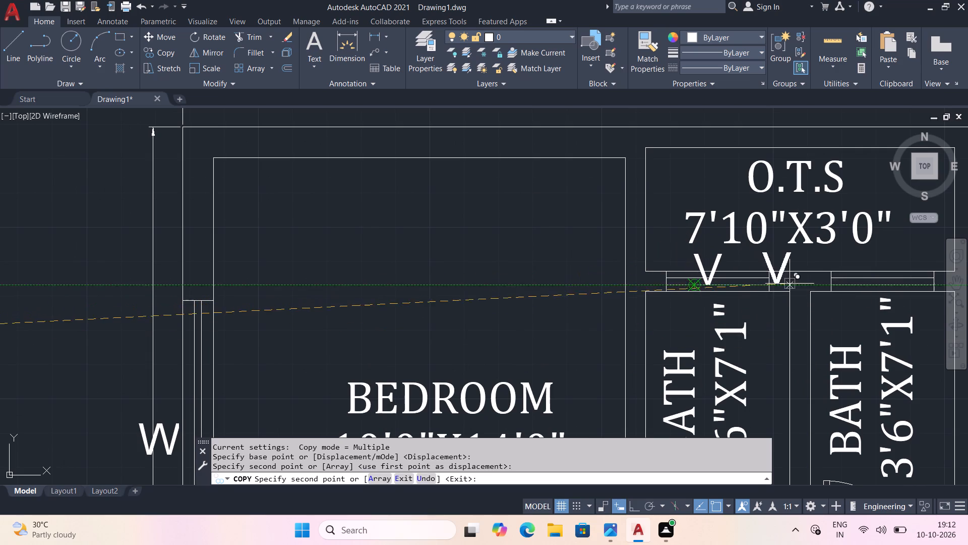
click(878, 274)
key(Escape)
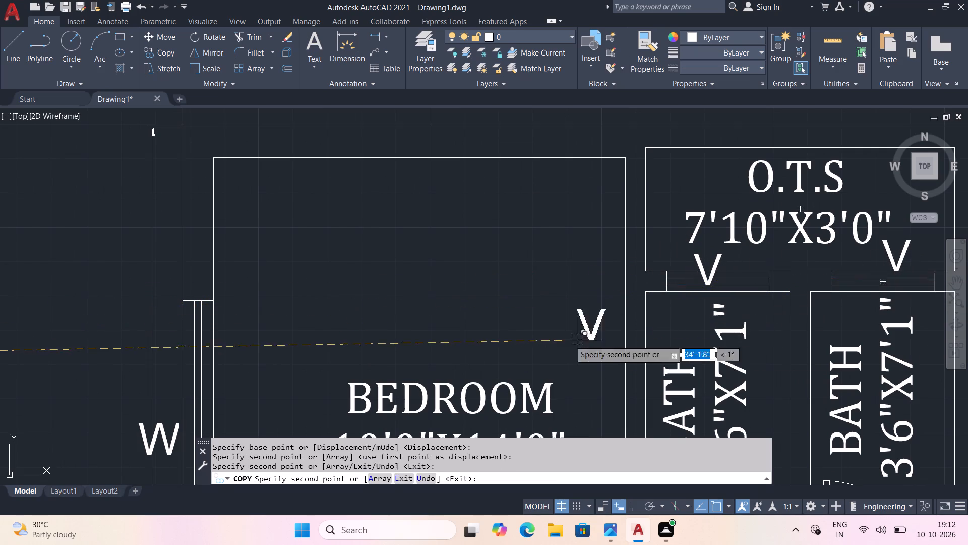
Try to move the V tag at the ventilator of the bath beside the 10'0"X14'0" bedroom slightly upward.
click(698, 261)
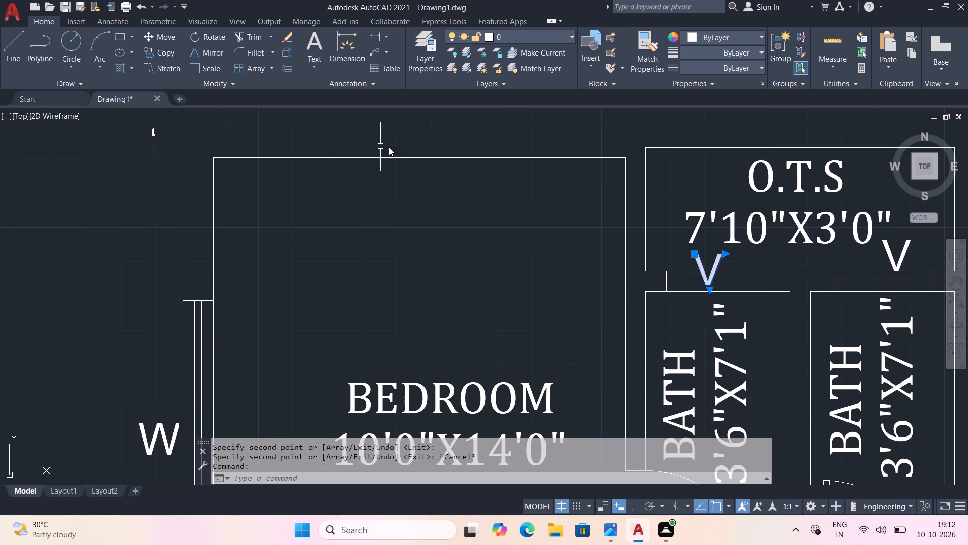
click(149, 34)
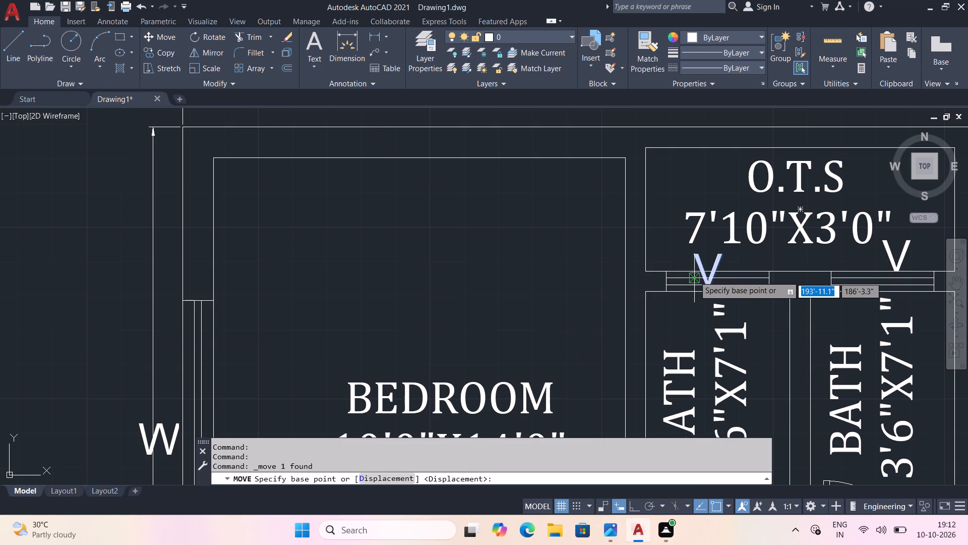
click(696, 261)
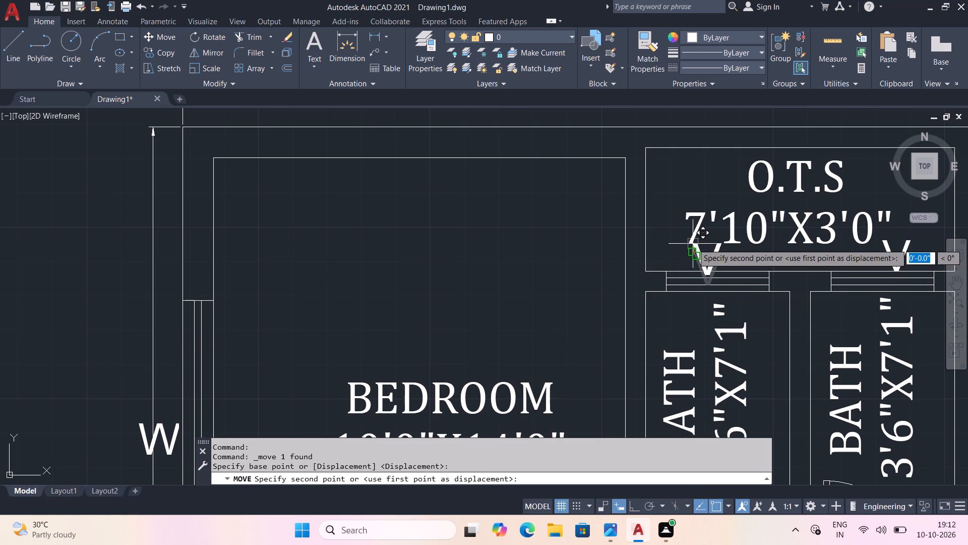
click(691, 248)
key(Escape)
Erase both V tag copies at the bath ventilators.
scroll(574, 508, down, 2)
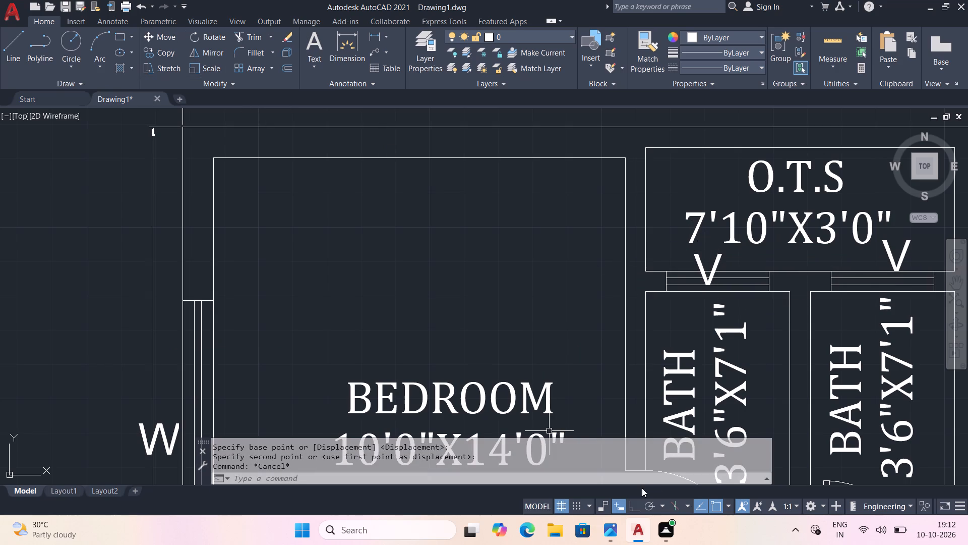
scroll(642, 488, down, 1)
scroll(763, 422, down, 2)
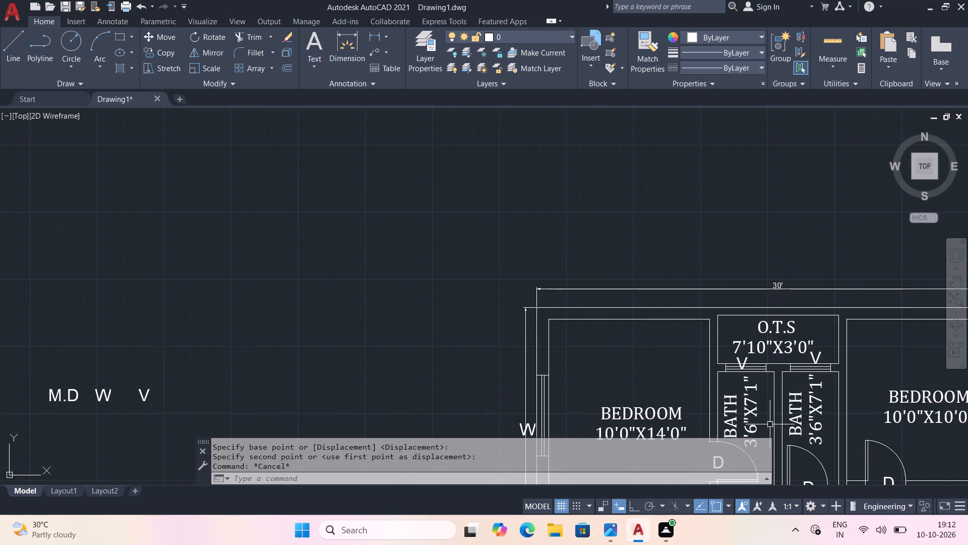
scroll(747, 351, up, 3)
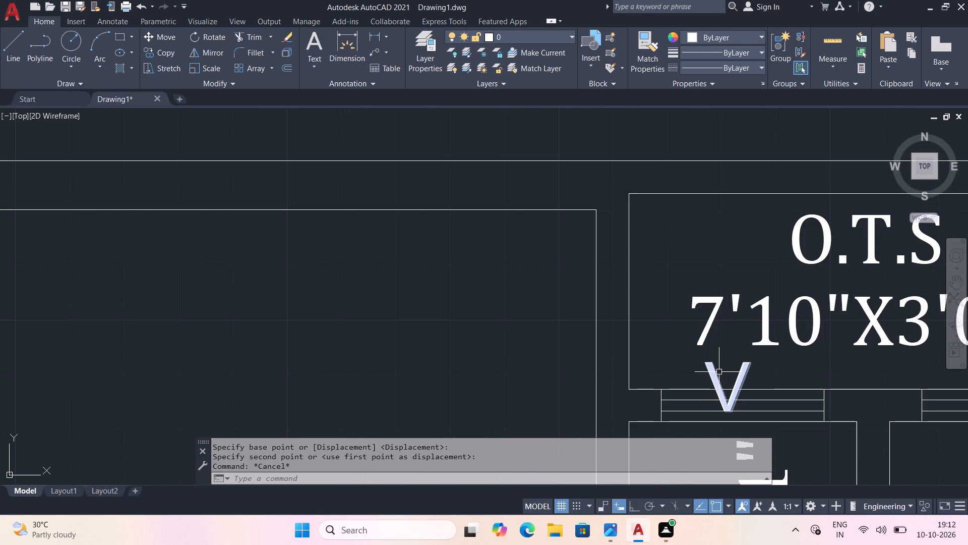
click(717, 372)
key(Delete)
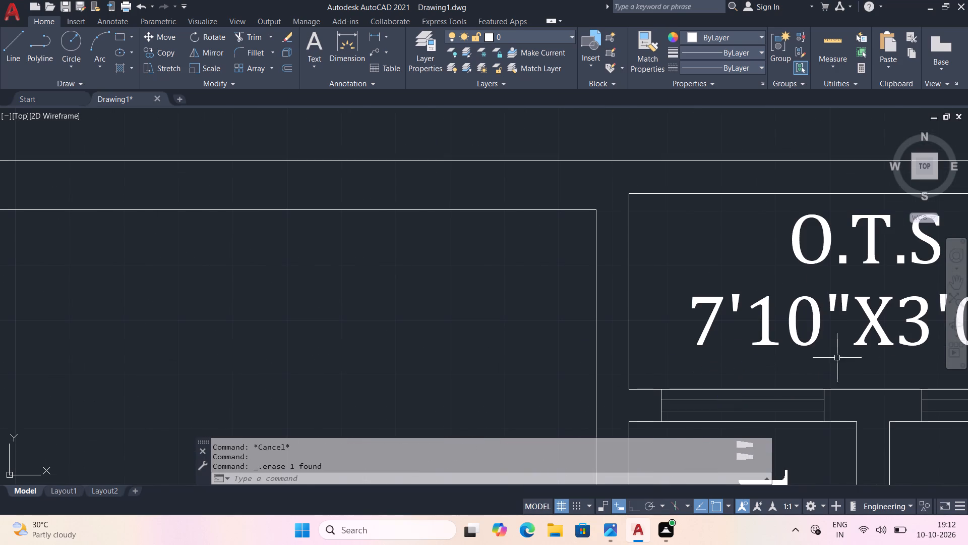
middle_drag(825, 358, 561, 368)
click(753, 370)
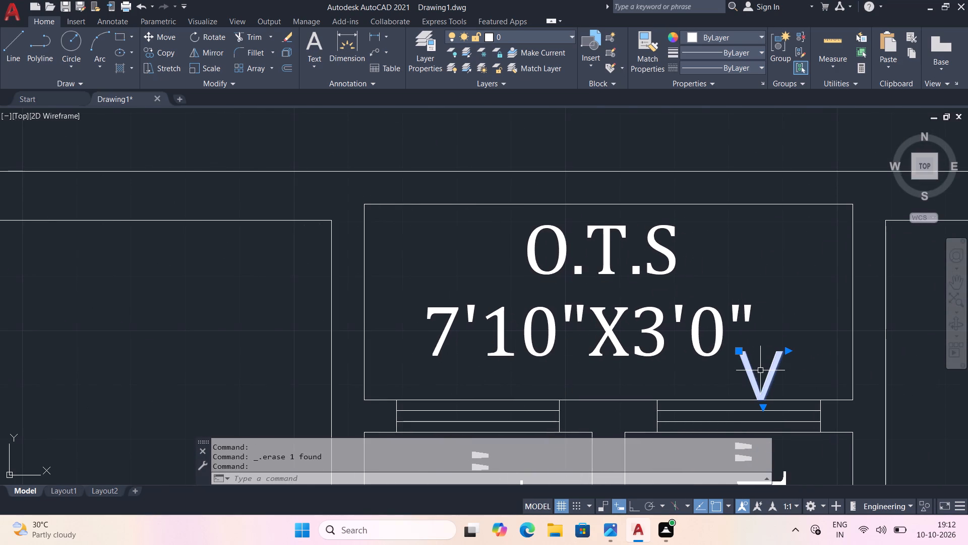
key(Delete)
Set the text height of the original V tag outside the plan to 6".
scroll(412, 370, down, 2)
middle_drag(330, 351, 891, 281)
double_click(53, 355)
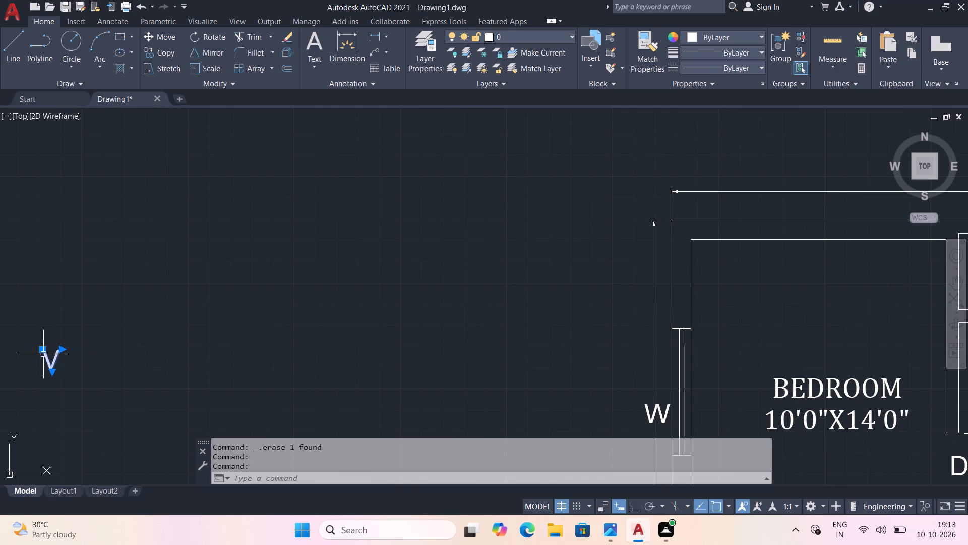
double_click(43, 357)
click(47, 358)
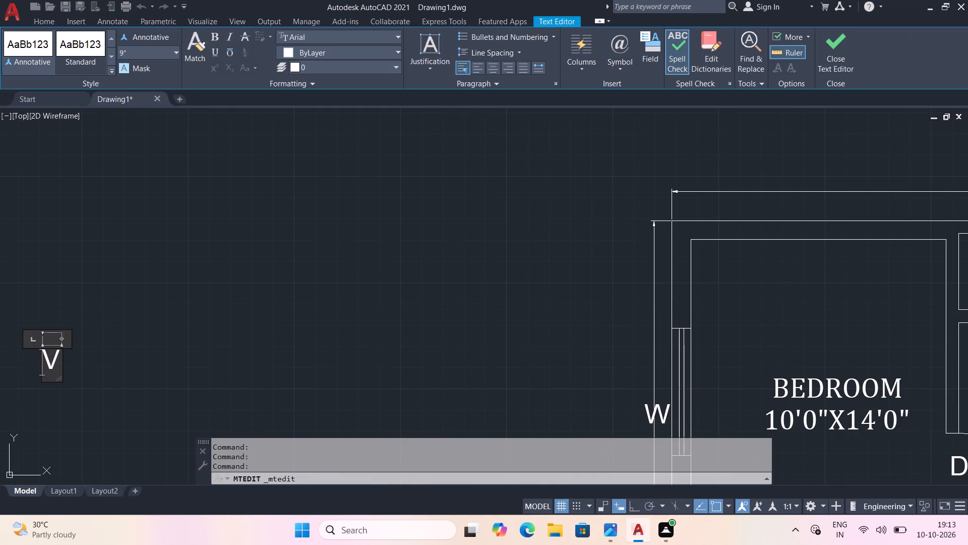
key(ctrl+a)
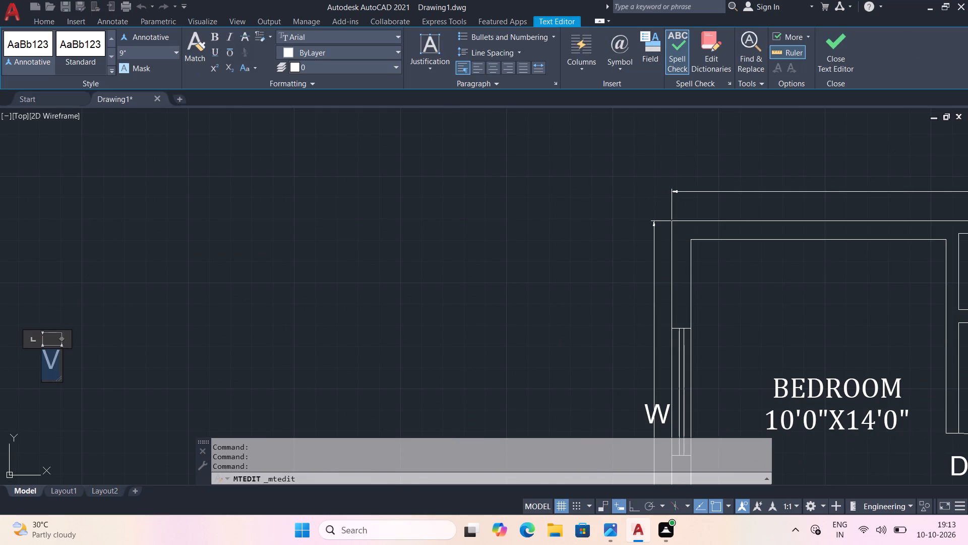
click(128, 56)
key(BackSpace)
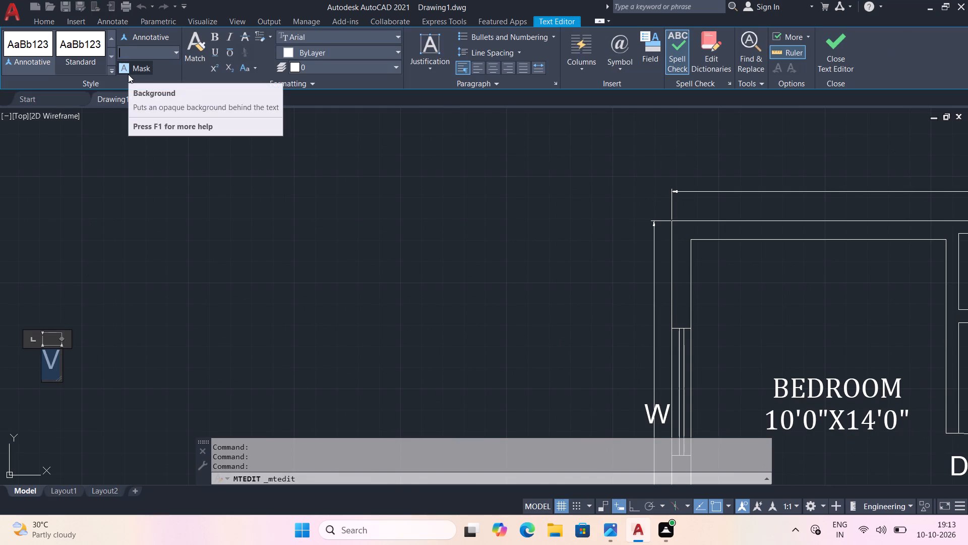
text(6")
key(Return)
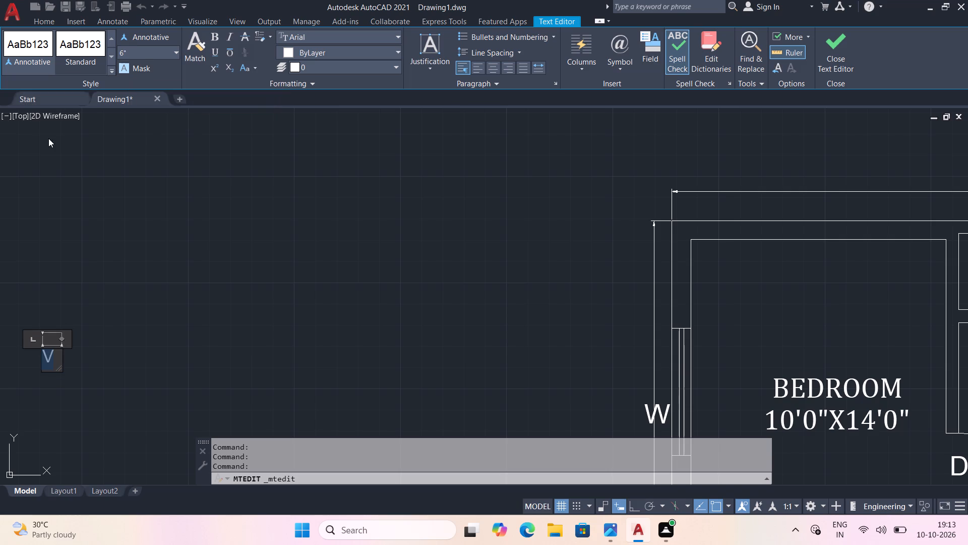
drag(92, 371, 96, 371)
Copy the 6" V tag just above the ventilators of both baths, inside the O.T.S, and end copying.
scroll(48, 379, up, 1)
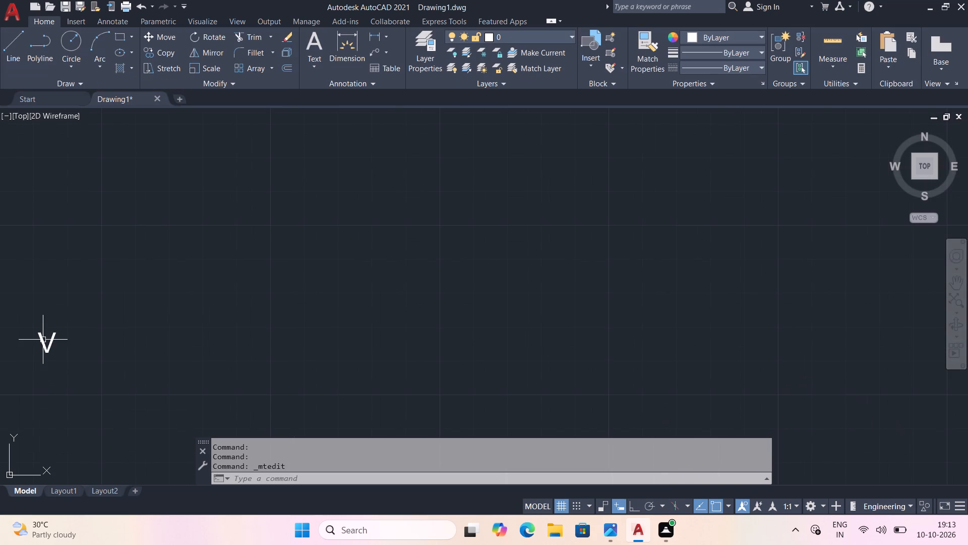
click(43, 340)
click(166, 50)
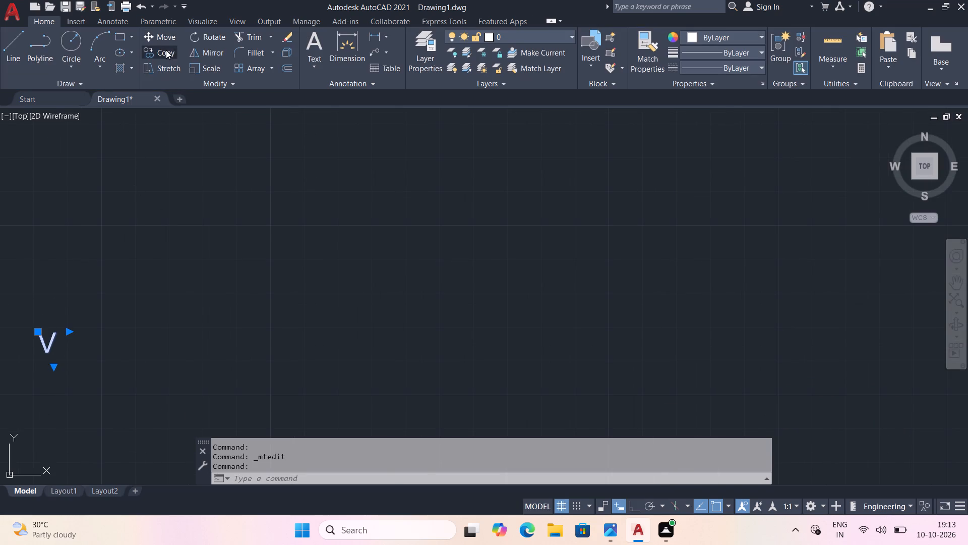
click(45, 350)
middle_drag(624, 318, 0, 277)
middle_drag(727, 289, 646, 286)
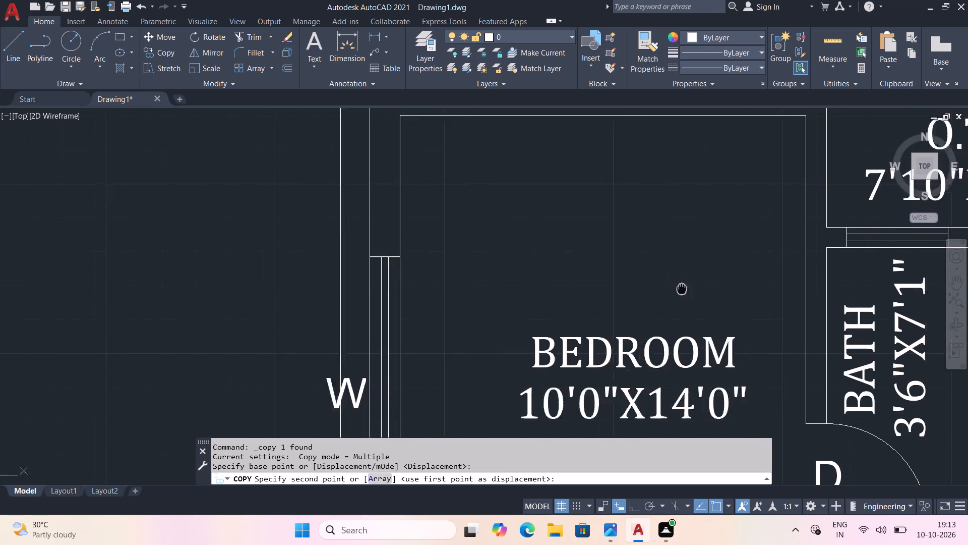
middle_drag(646, 286, 236, 224)
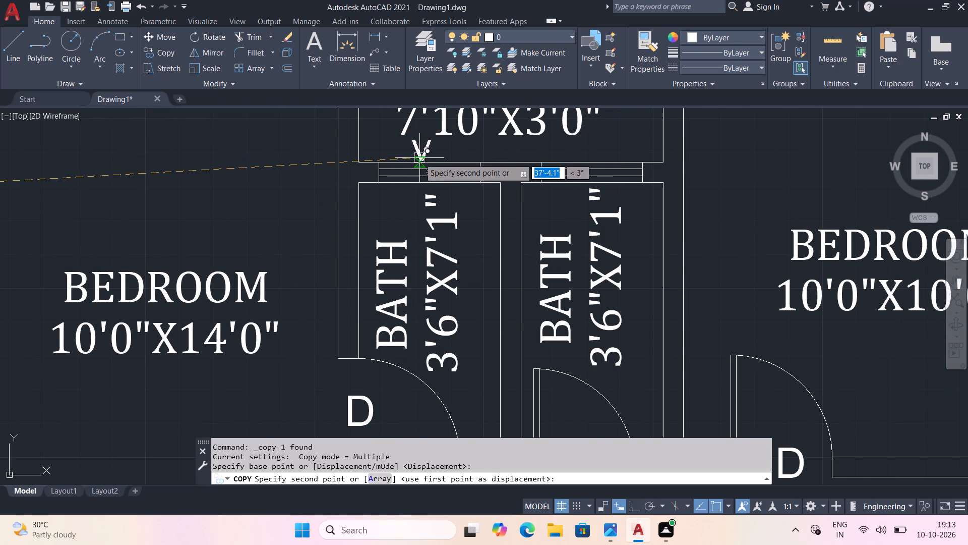
click(421, 158)
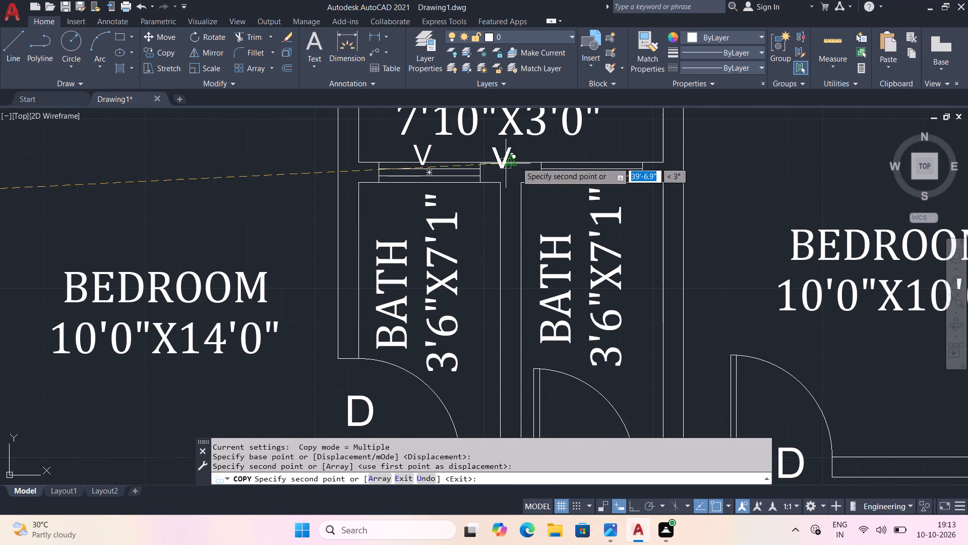
click(587, 157)
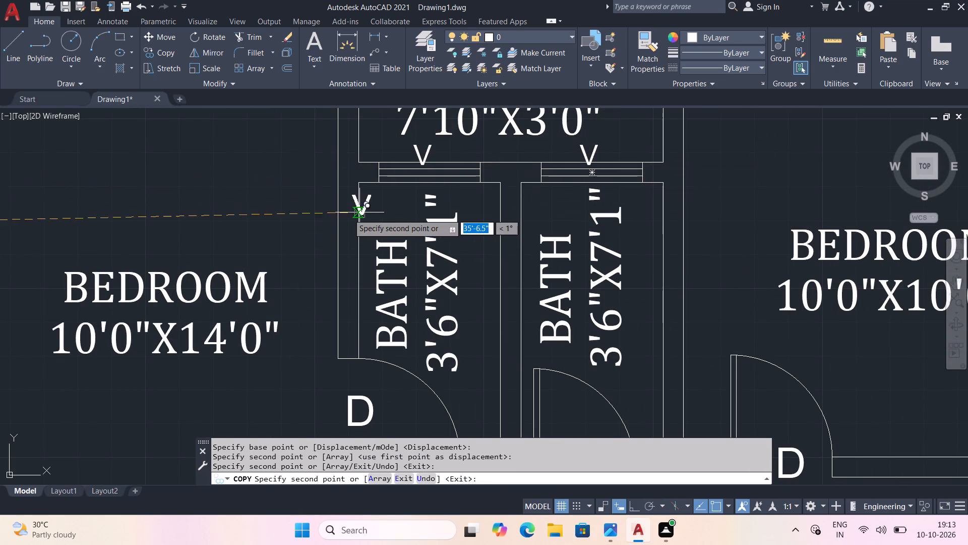
key(Escape)
Draw a short line straight across the parking's front wall, between its two wall lines, just inside the outer corner.
scroll(310, 234, down, 2)
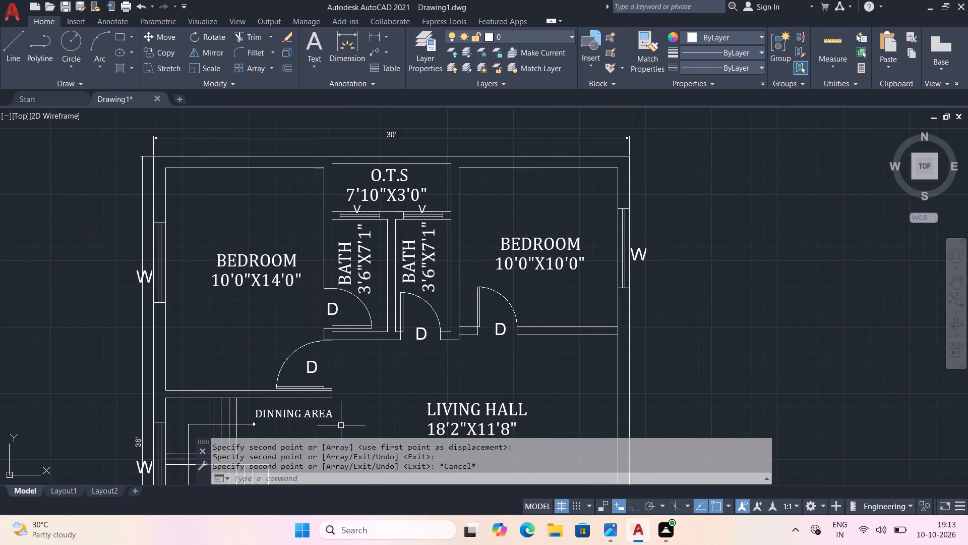
middle_drag(544, 428, 611, 136)
middle_drag(466, 281, 469, 335)
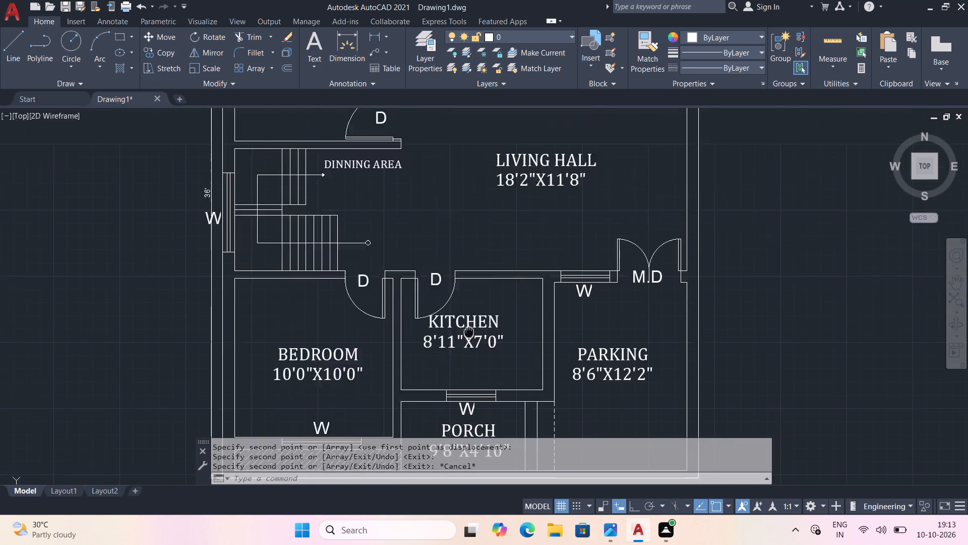
middle_drag(469, 335, 470, 384)
middle_drag(417, 325, 495, 278)
middle_drag(633, 311, 623, 227)
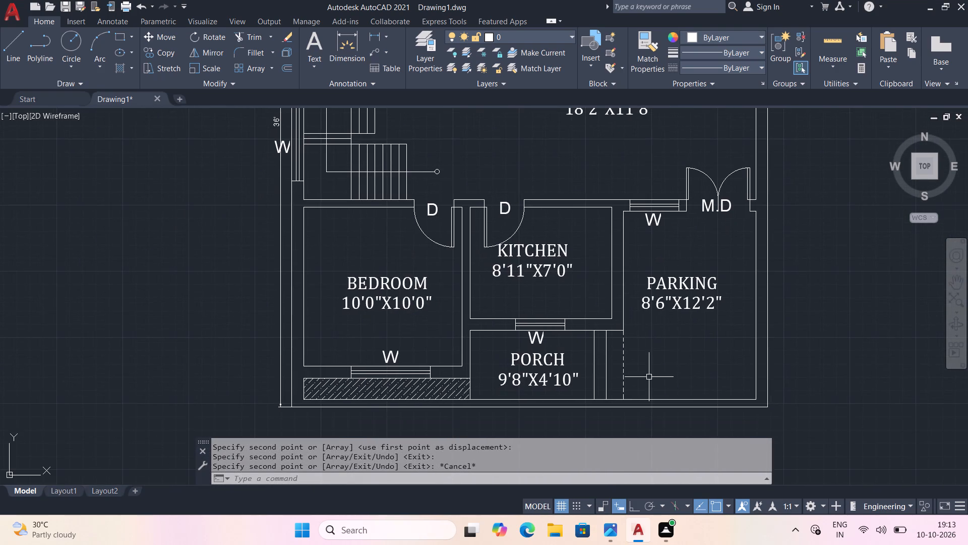
middle_drag(639, 352, 597, 341)
scroll(513, 397, up, 2)
middle_drag(699, 384, 492, 413)
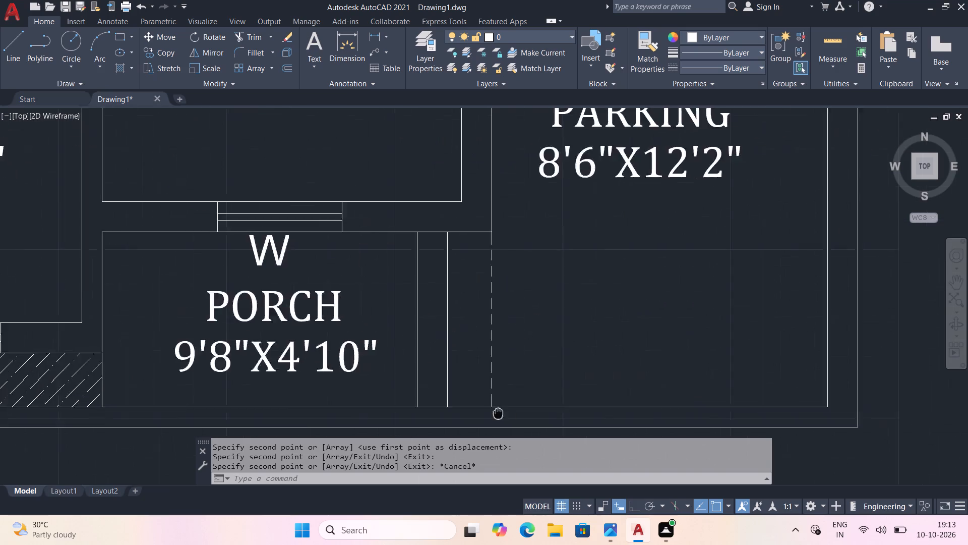
middle_drag(492, 413, 179, 413)
click(14, 46)
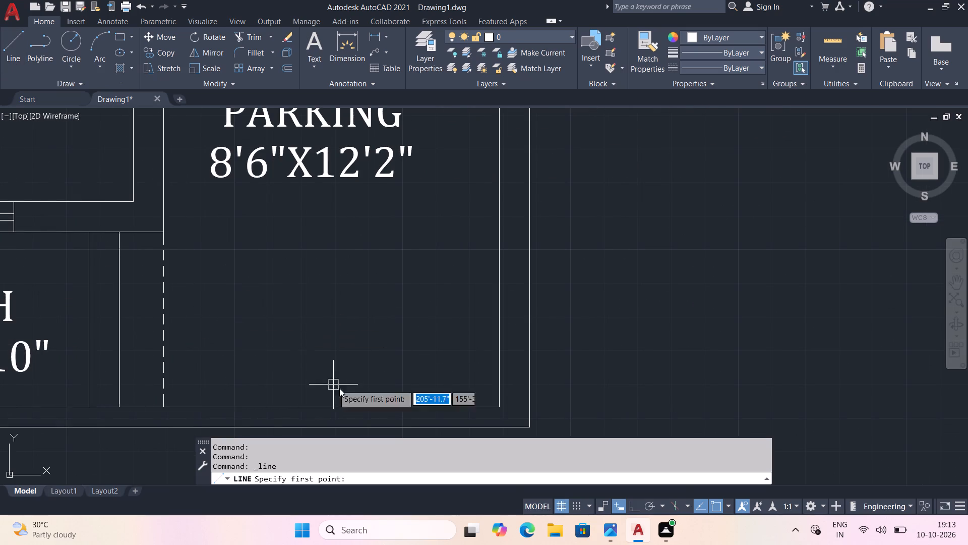
middle_drag(468, 394, 467, 339)
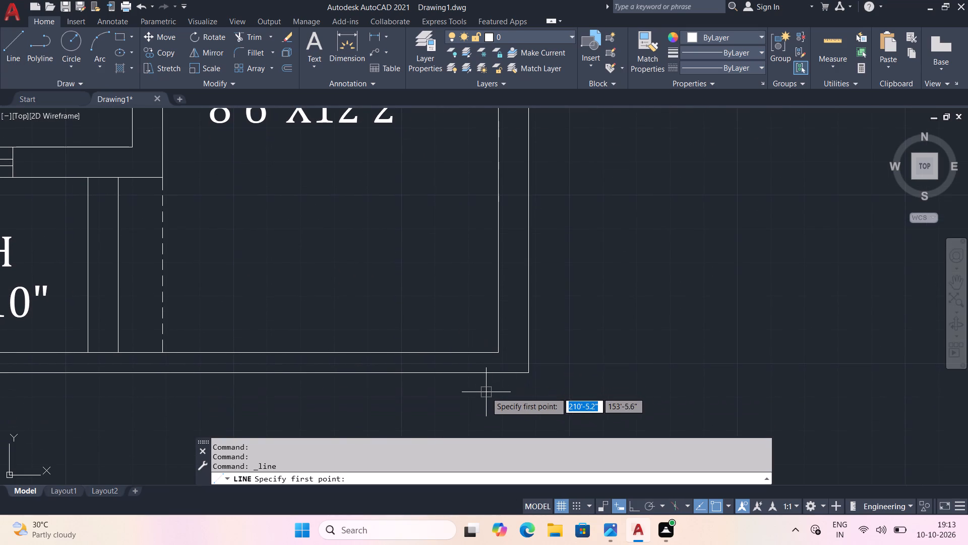
scroll(474, 389, up, 1)
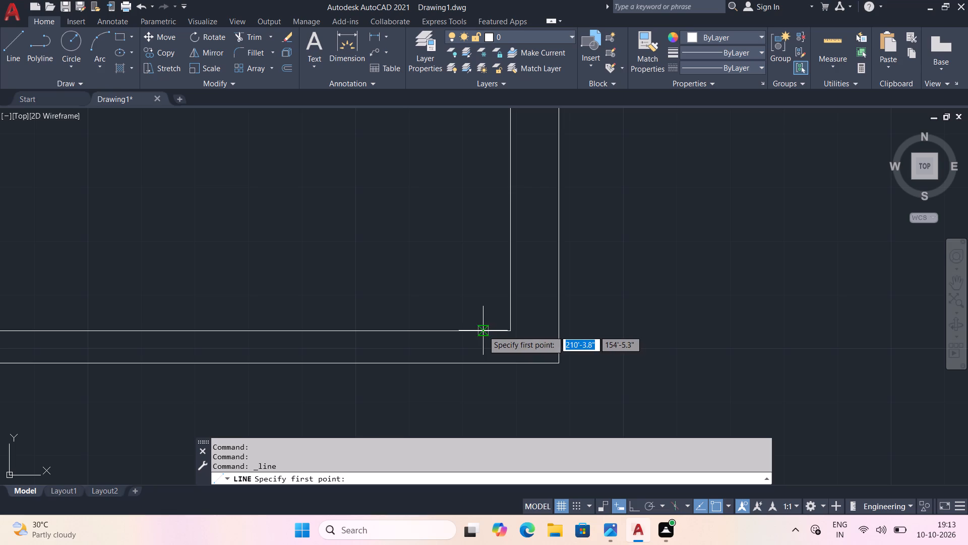
click(483, 331)
click(486, 360)
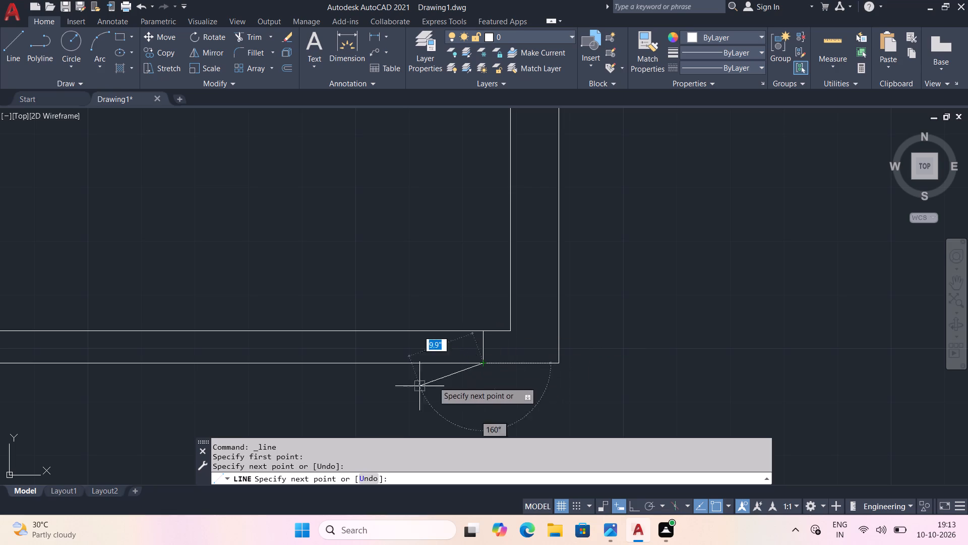
key(space)
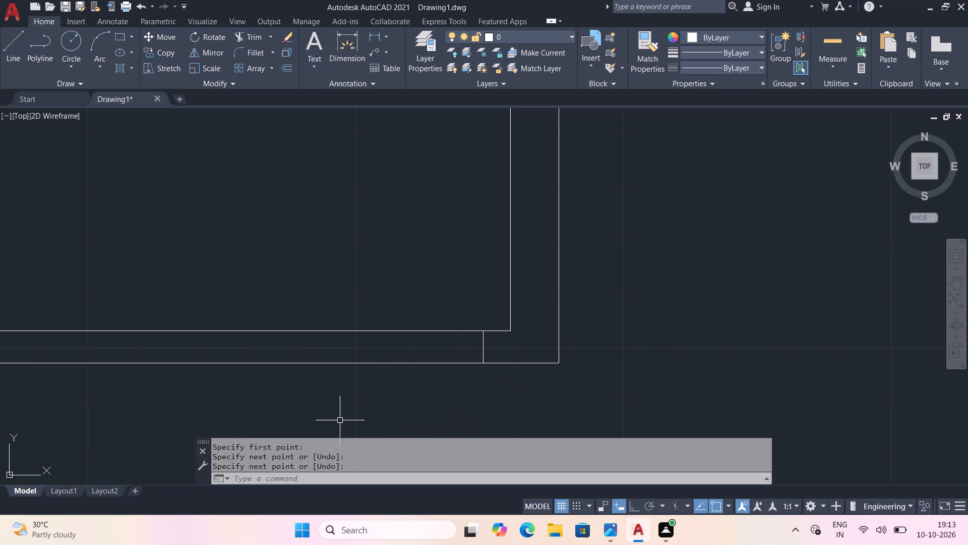
Draw a second short line straight across the parking's front wall, just past the dashed line beside the porch.
middle_drag(87, 362, 538, 396)
key(space)
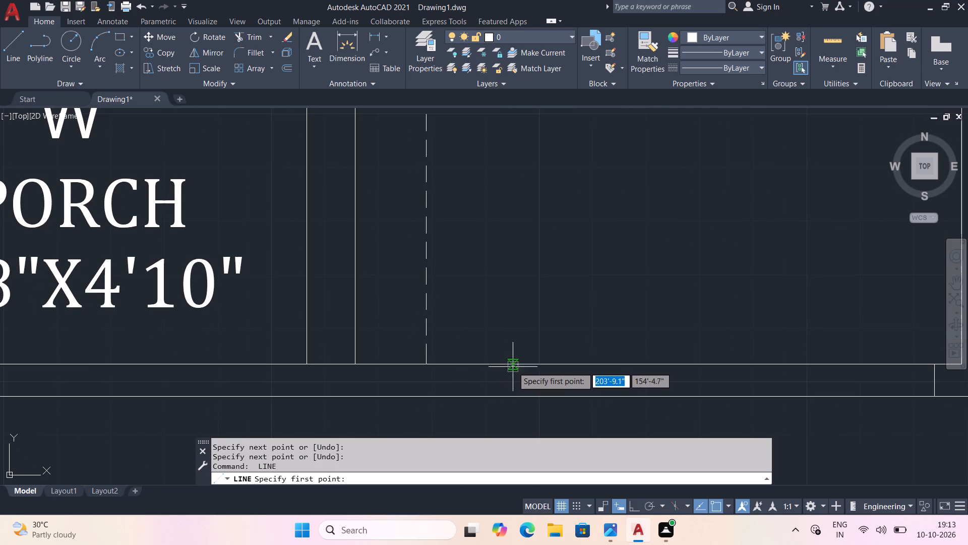
click(514, 366)
click(510, 396)
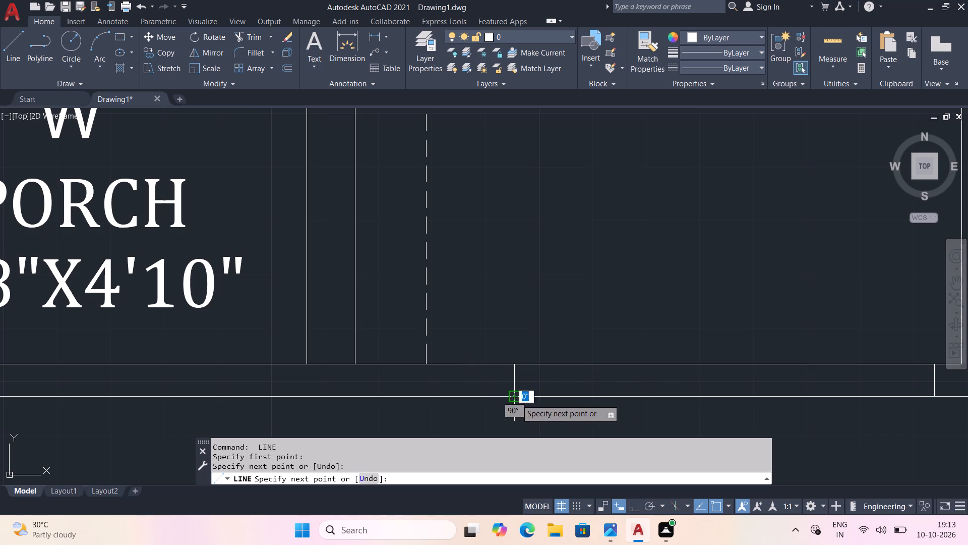
key(space)
Draw two crossing diagonal lines between opposite corners of the opening marked by the two short lines in the parking's front wall.
middle_drag(492, 389, 93, 305)
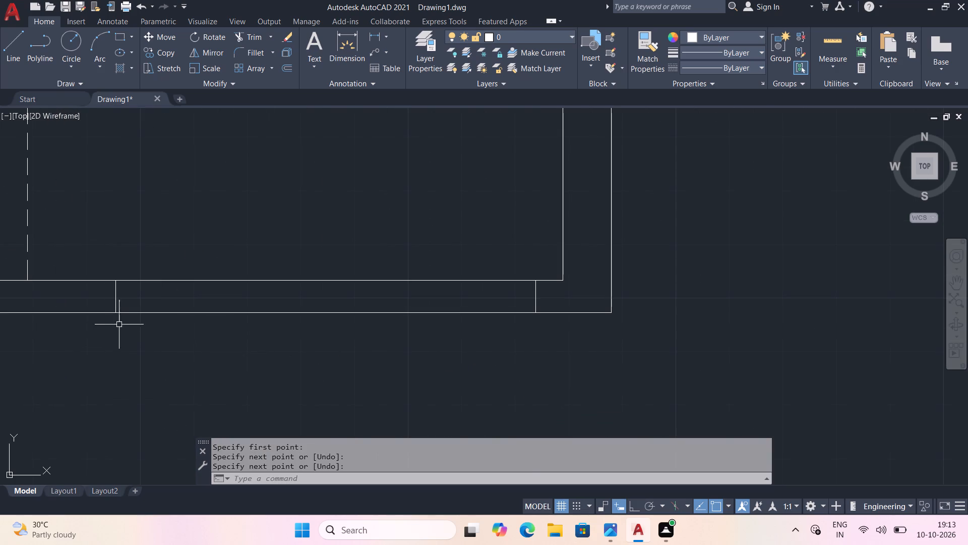
scroll(111, 306, up, 1)
key(space)
click(114, 314)
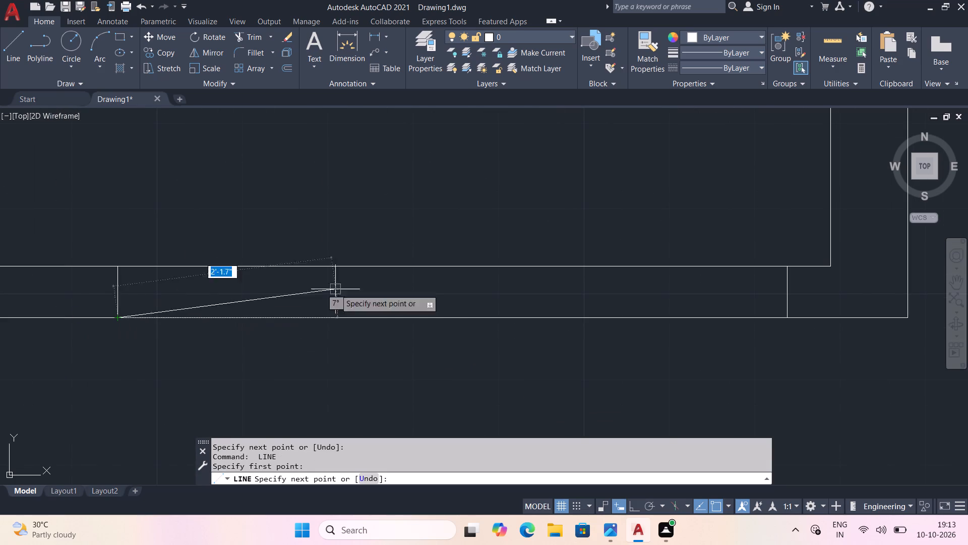
click(784, 269)
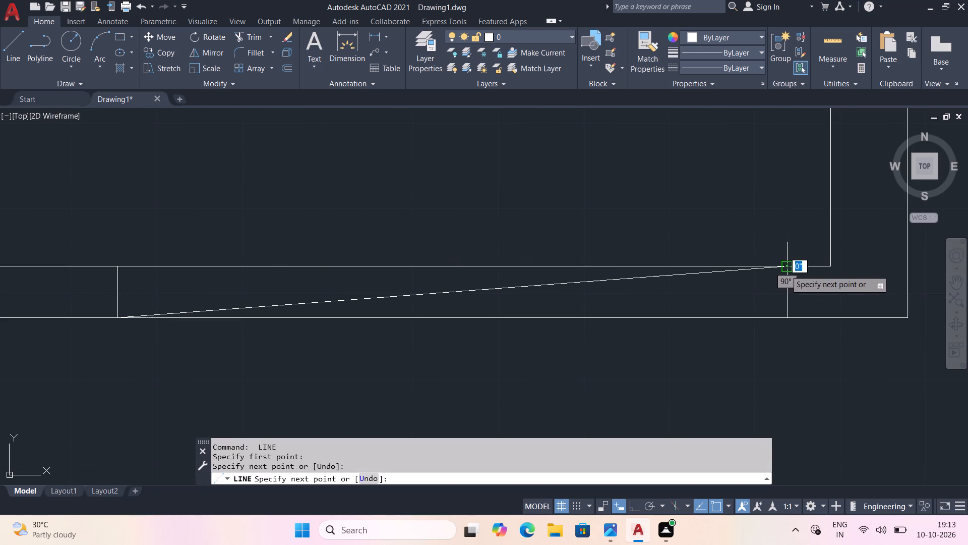
key(space)
key(space)
click(788, 318)
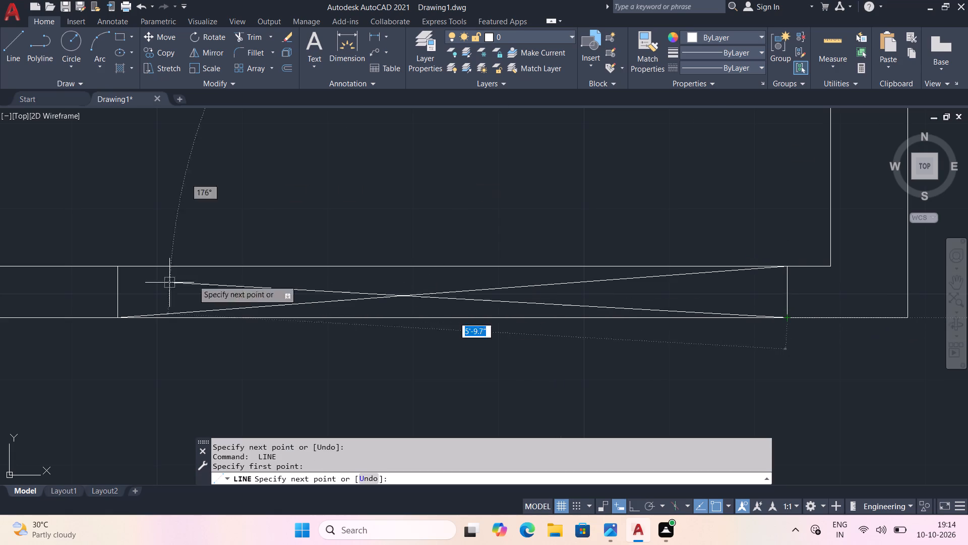
click(116, 270)
key(space)
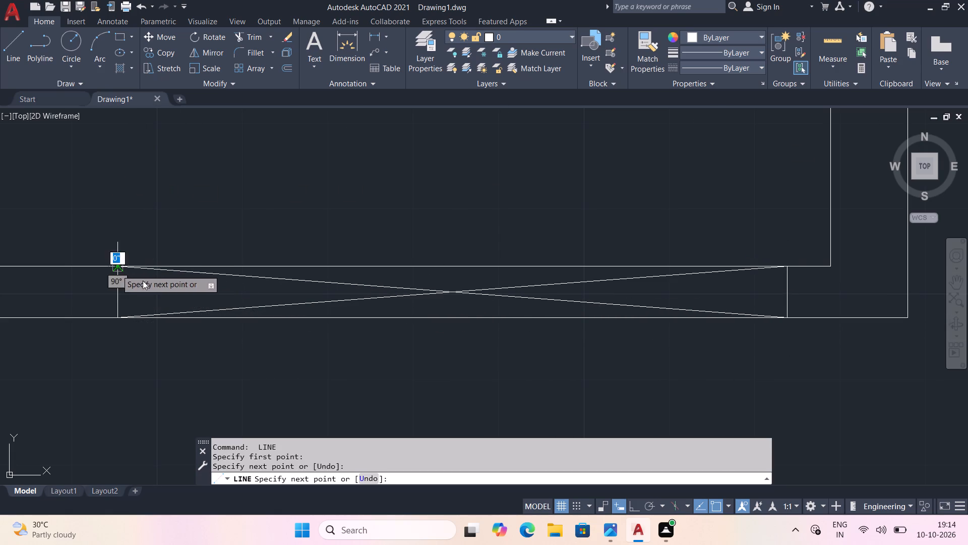
Trim the outer and inner wall lines between the two short cross lines, leaving only the crossed diagonals in the opening.
text(TR)
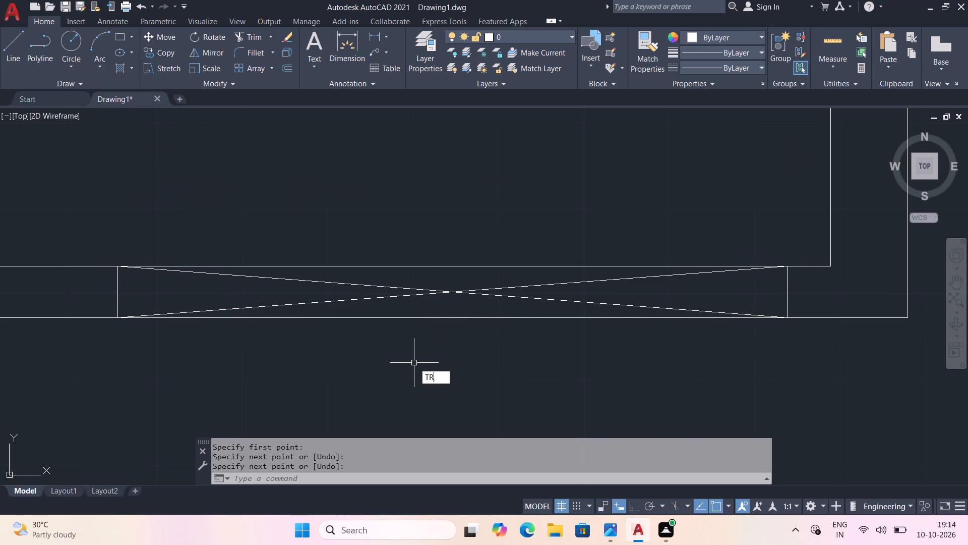
key(space)
click(444, 315)
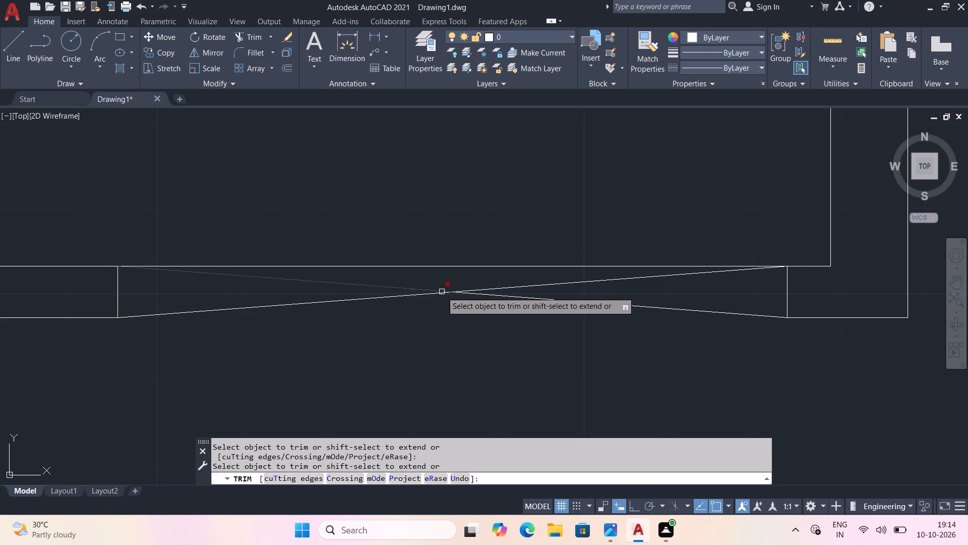
click(451, 265)
key(Escape)
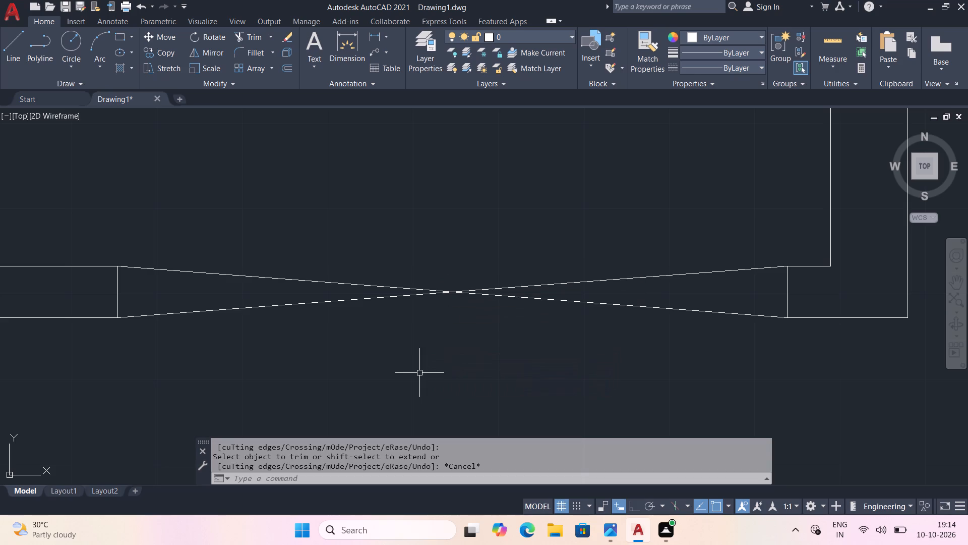
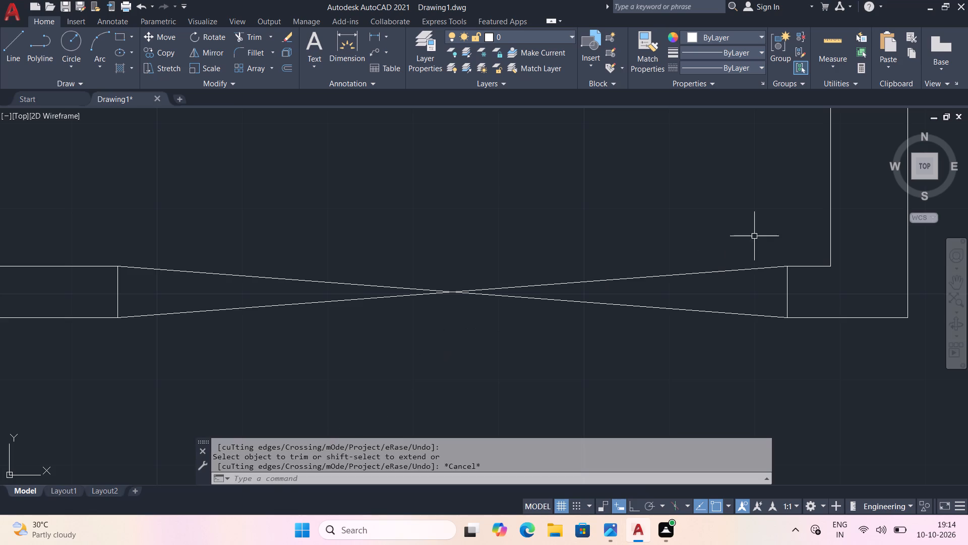
Copy the DINNING AREA label to just inside the parking's crossed opening and to the empty space below the front wall near the porch.
middle_drag(501, 310, 668, 340)
scroll(667, 340, down, 1)
middle_drag(423, 280, 587, 376)
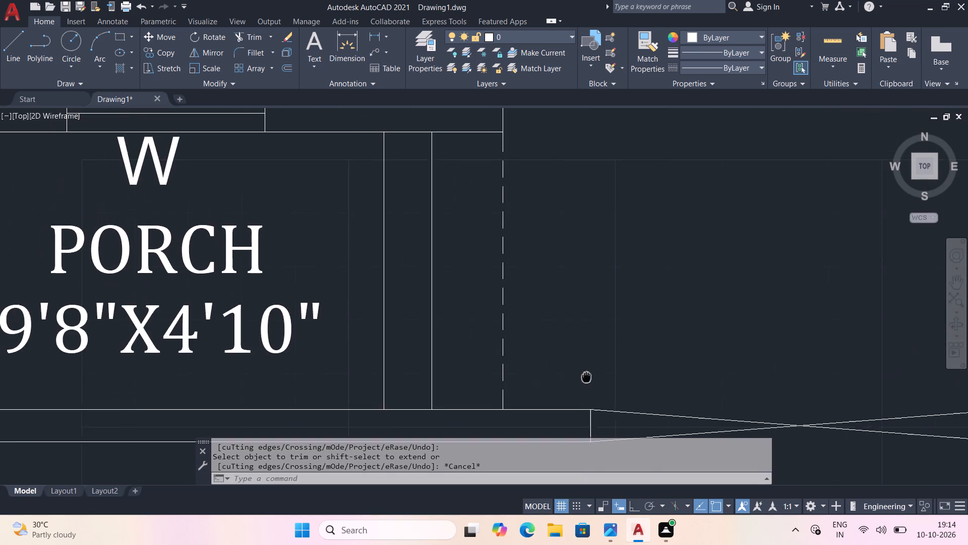
scroll(505, 341, down, 2)
middle_drag(626, 292, 607, 389)
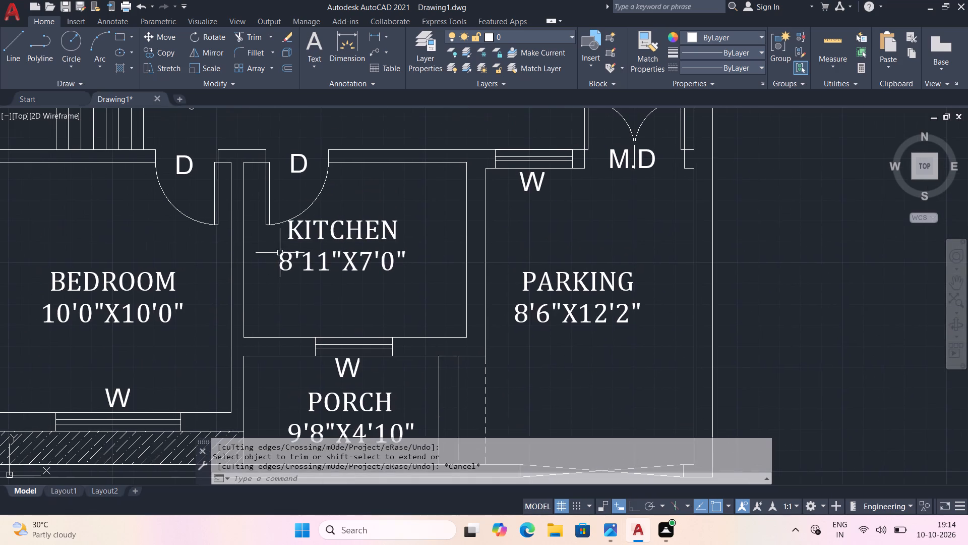
scroll(305, 266, down, 1)
middle_drag(314, 181, 324, 270)
click(241, 179)
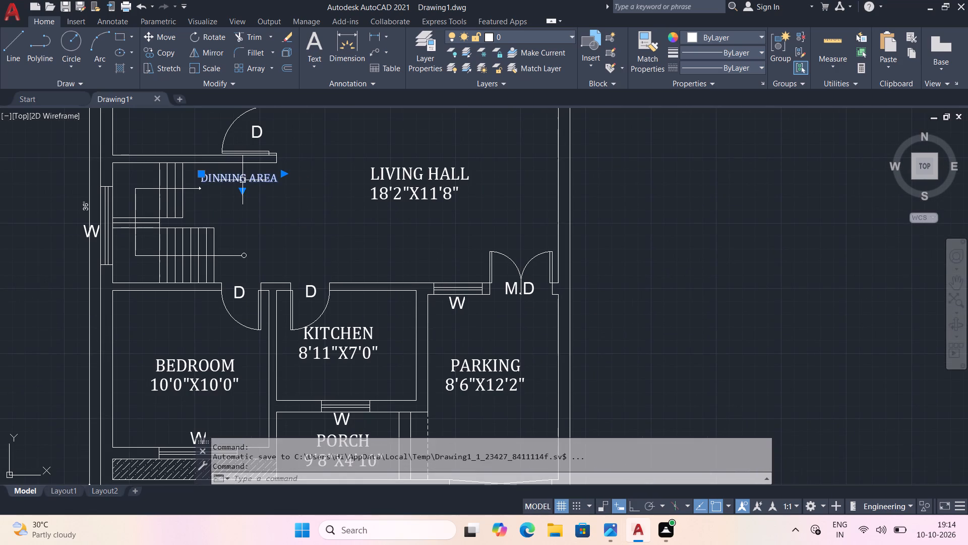
click(158, 46)
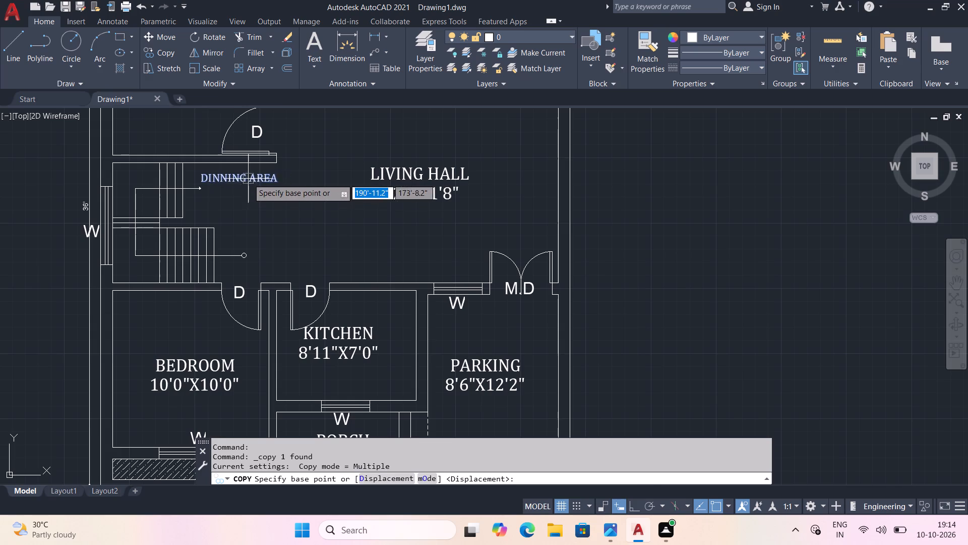
click(248, 179)
middle_drag(514, 425, 540, 265)
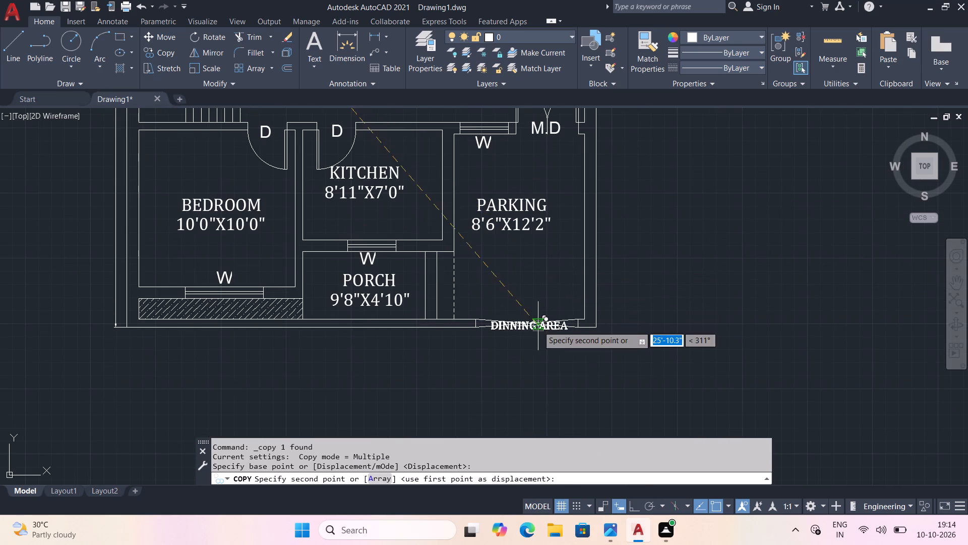
middle_drag(539, 339, 538, 358)
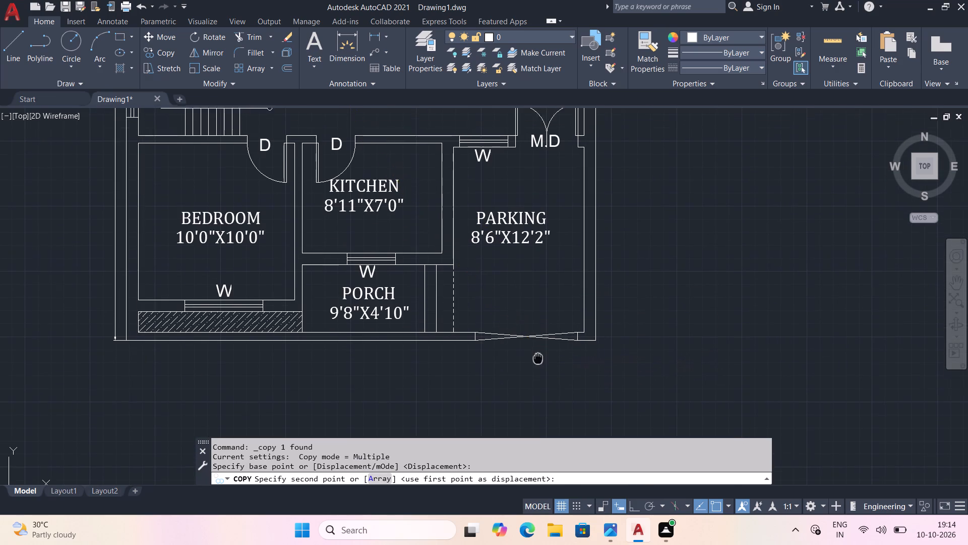
middle_drag(538, 358, 535, 416)
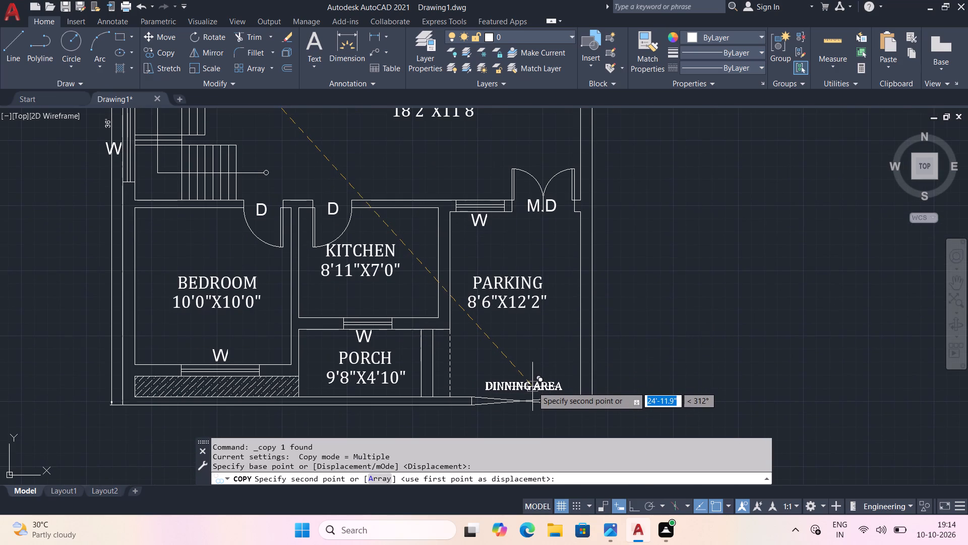
click(532, 387)
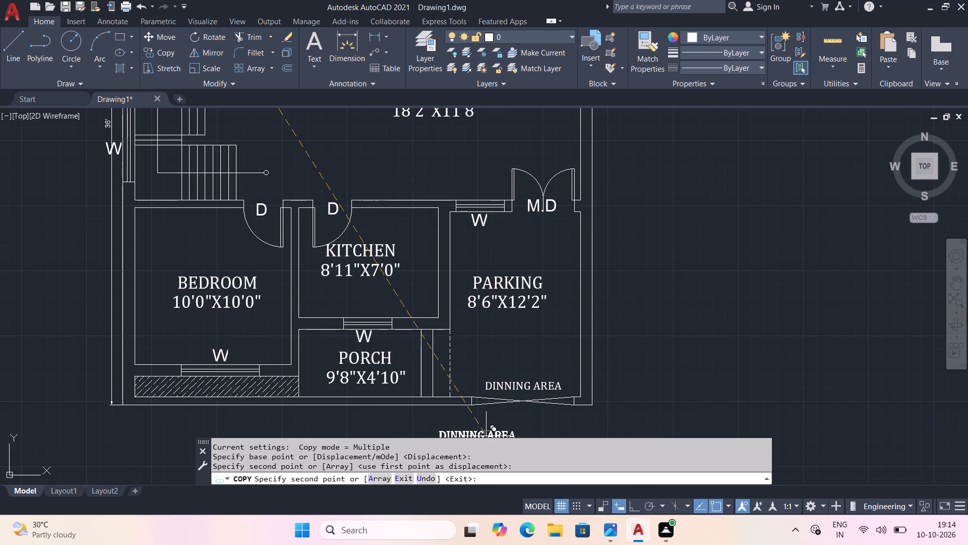
middle_drag(469, 458, 527, 372)
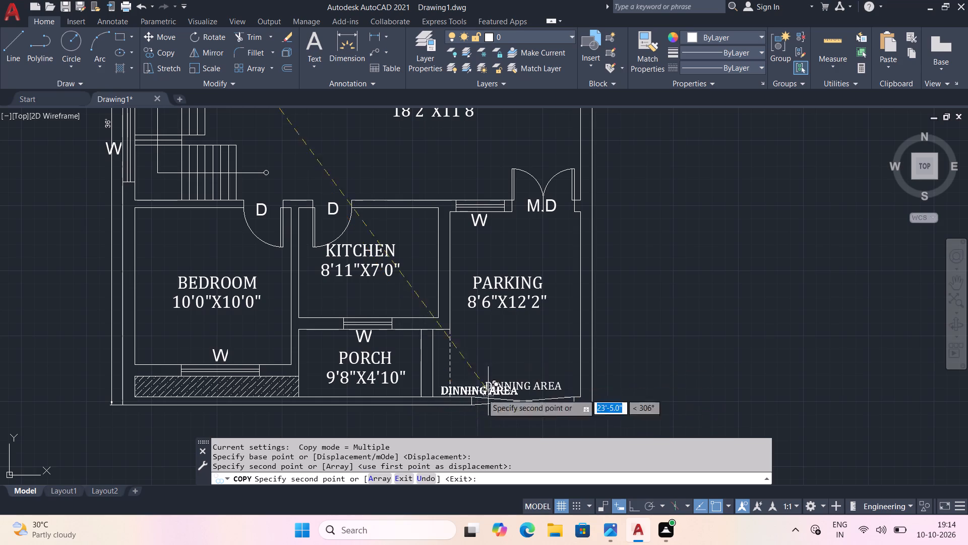
middle_drag(430, 410, 598, 331)
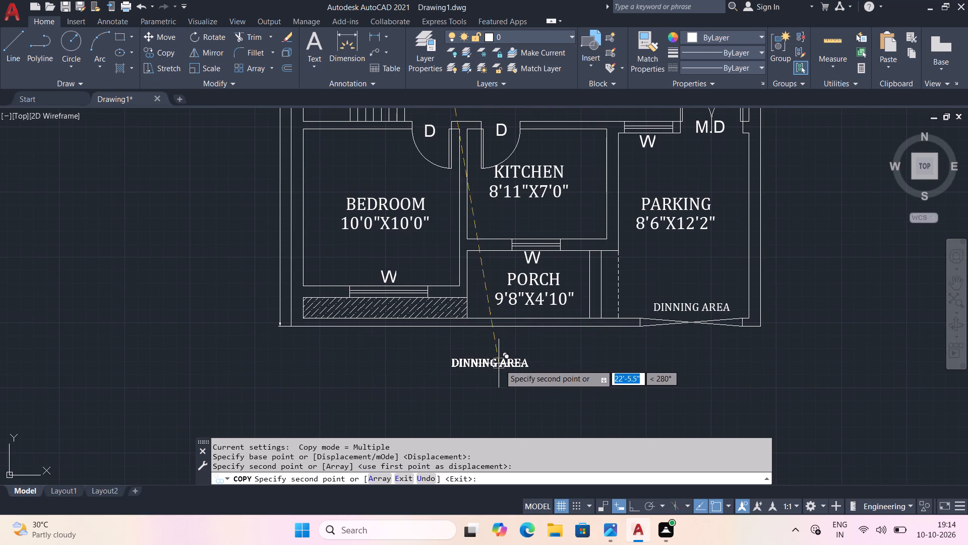
click(505, 371)
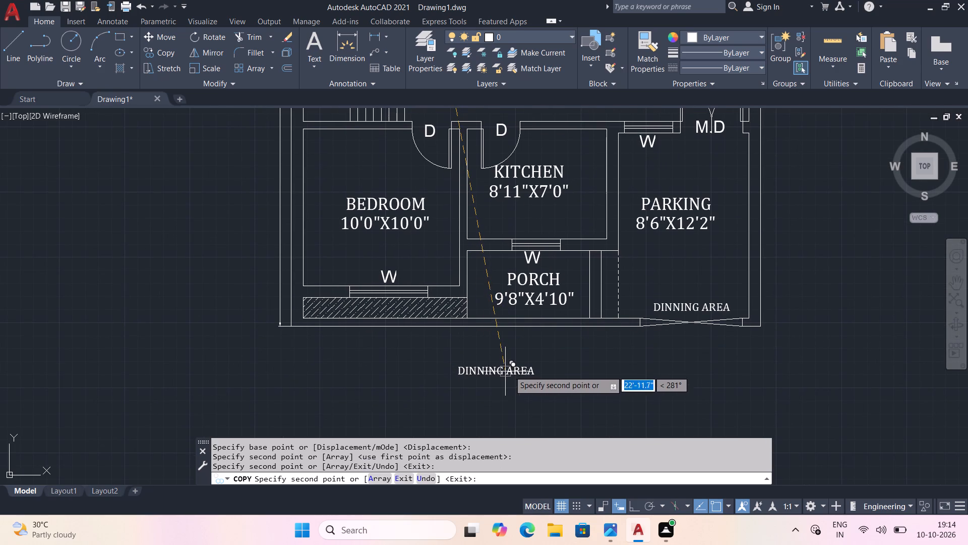
key(Escape)
Replace the text of the label copy inside the parking with GATE and narrow its text box to fit.
scroll(720, 302, up, 2)
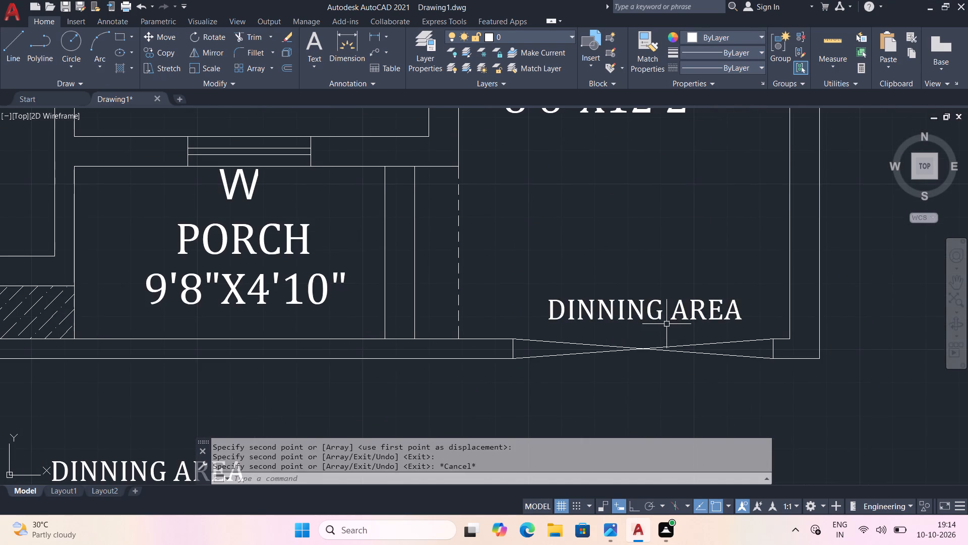
double_click(650, 313)
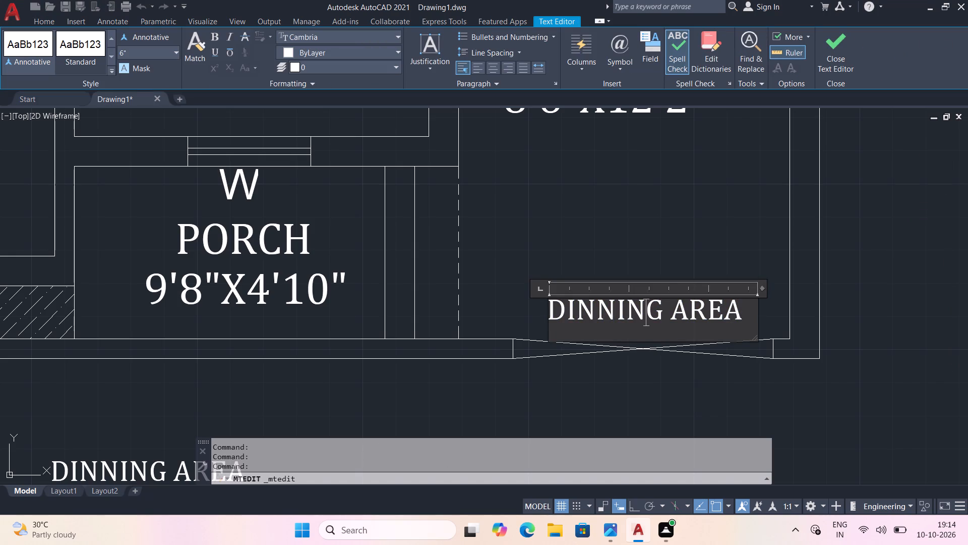
key(ctrl+a)
key(BackSpace)
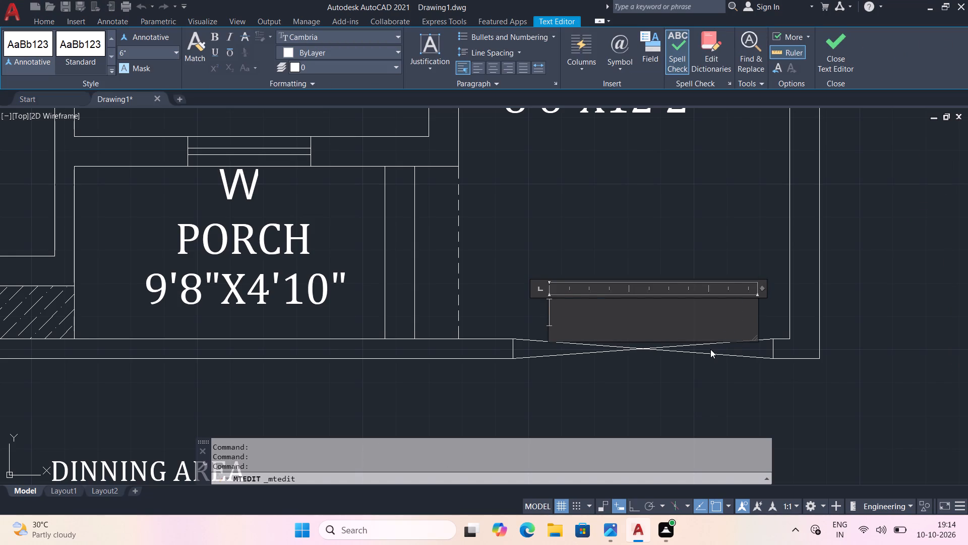
text(GATE)
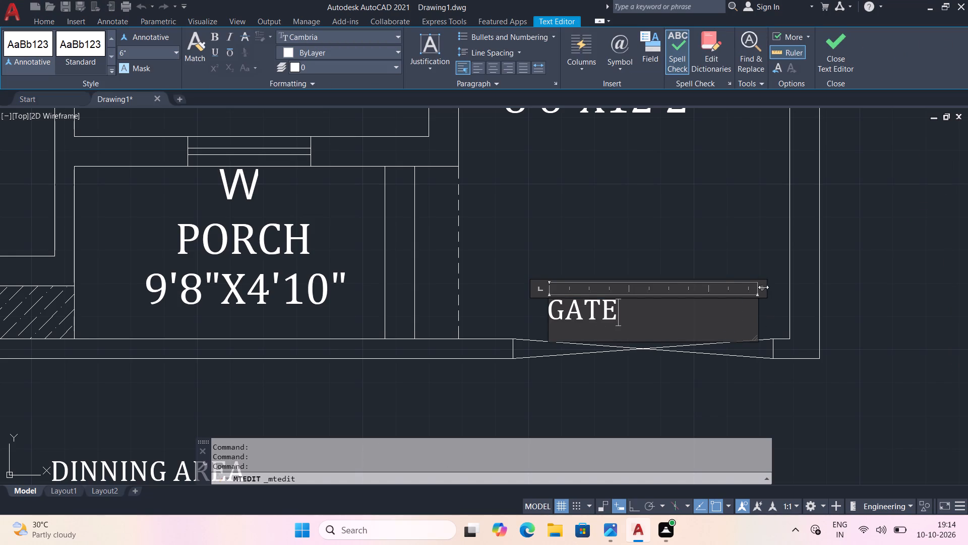
drag(763, 287, 633, 296)
click(662, 306)
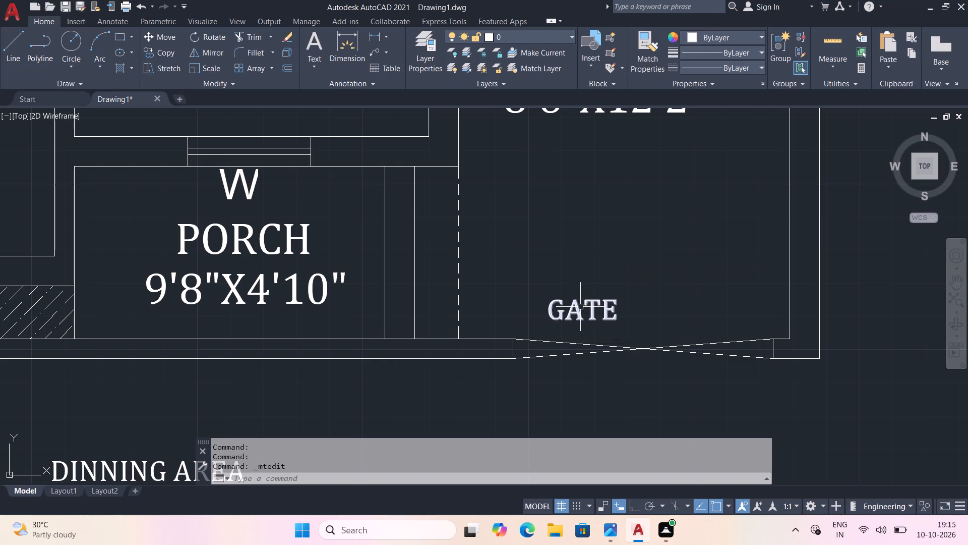
Move the GATE label so it sits centred just above the crossed opening in the parking's front wall.
click(580, 307)
click(148, 35)
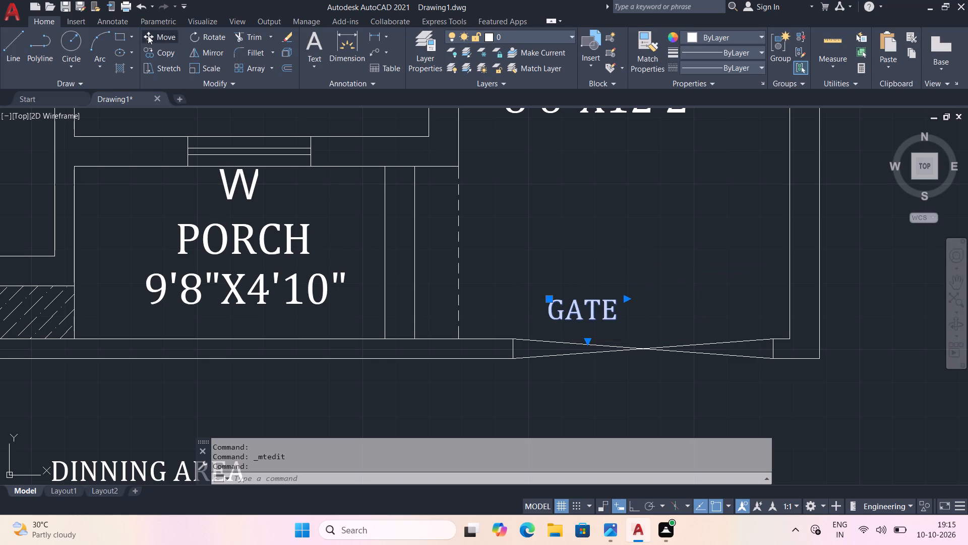
click(576, 308)
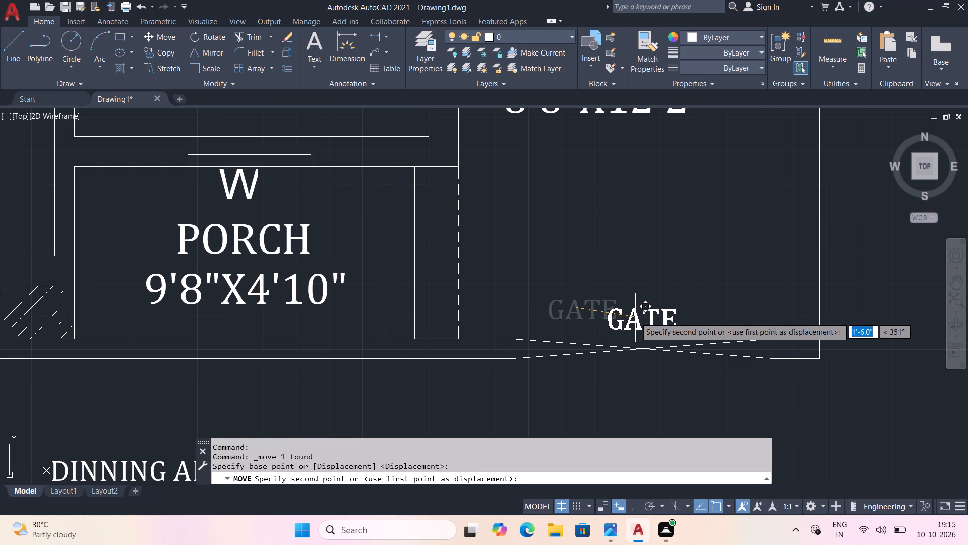
click(635, 317)
Replace the text of the DINNING AREA copy below the front wall with GROUND FLOOR.
middle_drag(574, 336, 832, 215)
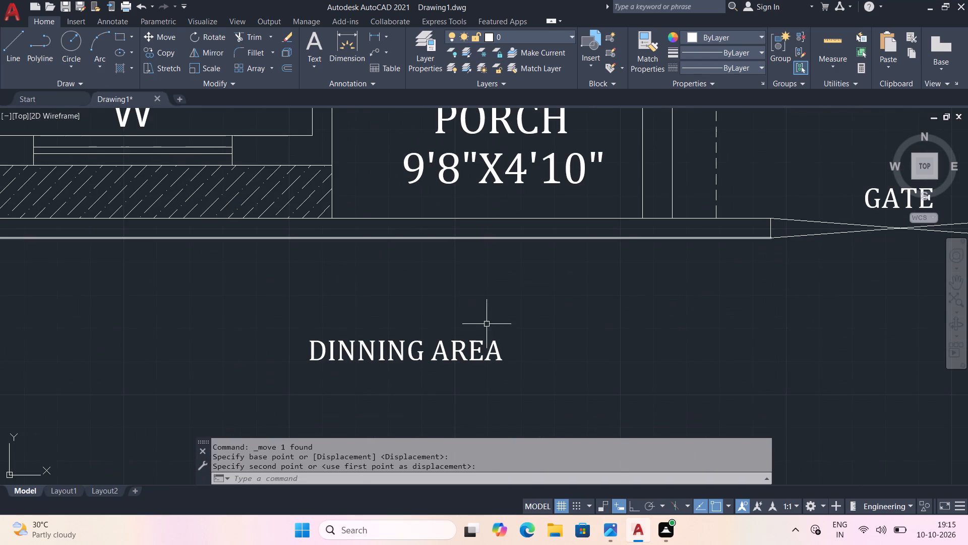
double_click(466, 349)
key(ctrl+a)
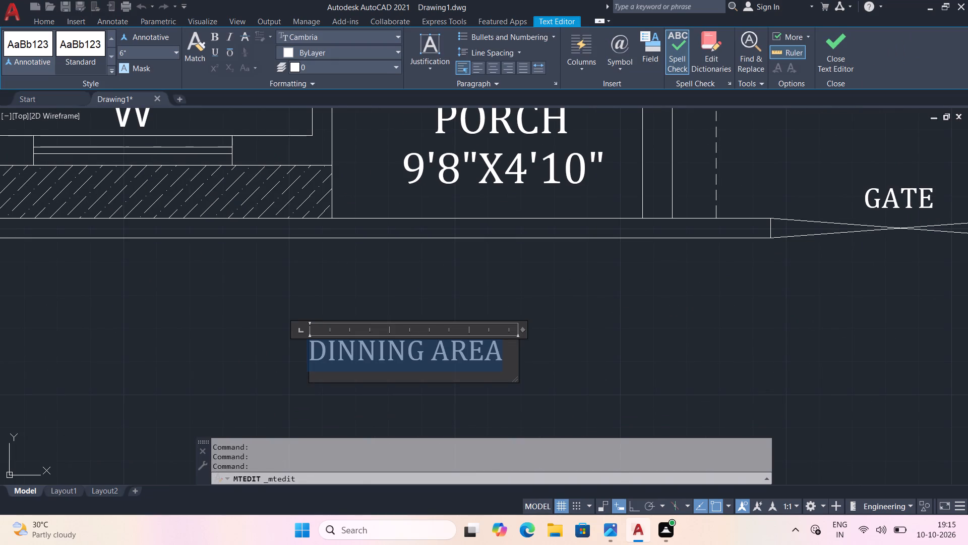
key(BackSpace)
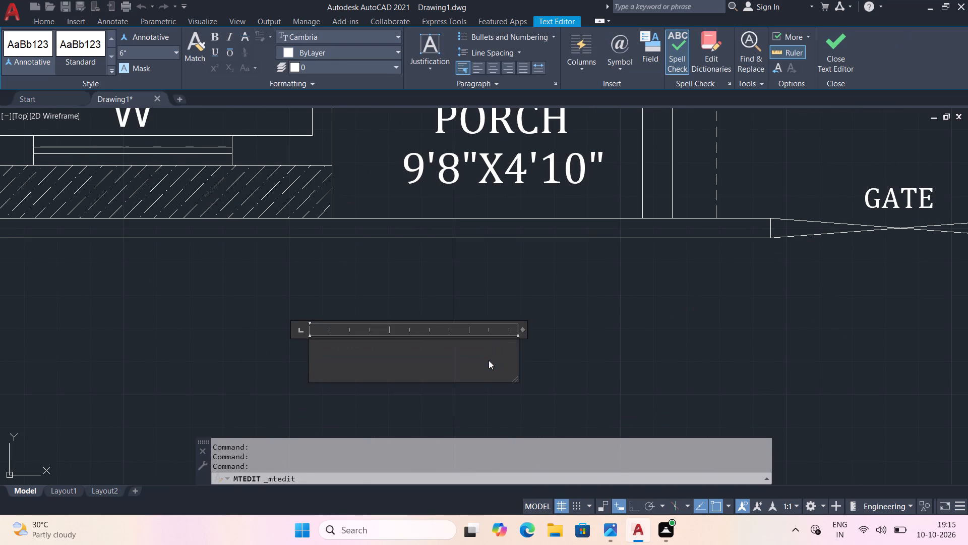
text(GROUND)
key(space)
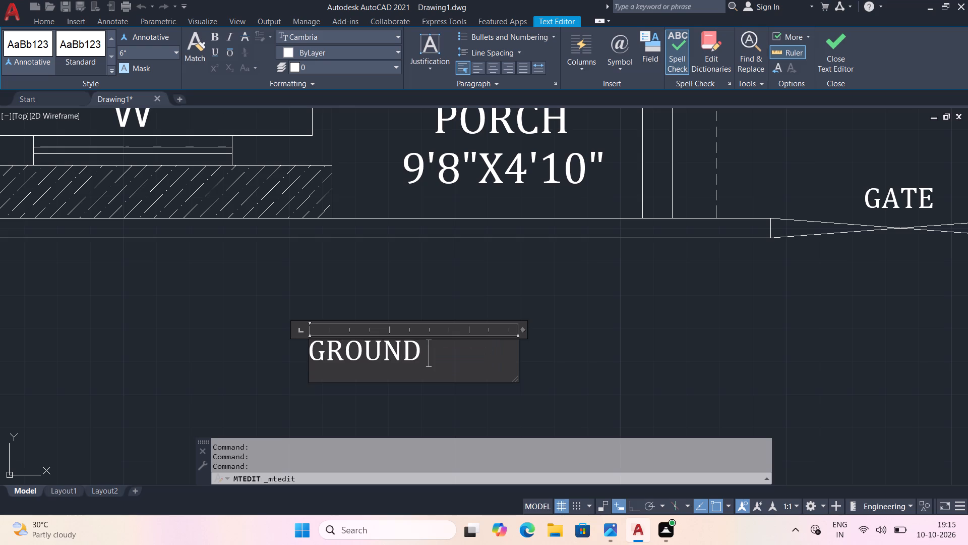
text(FLOOR)
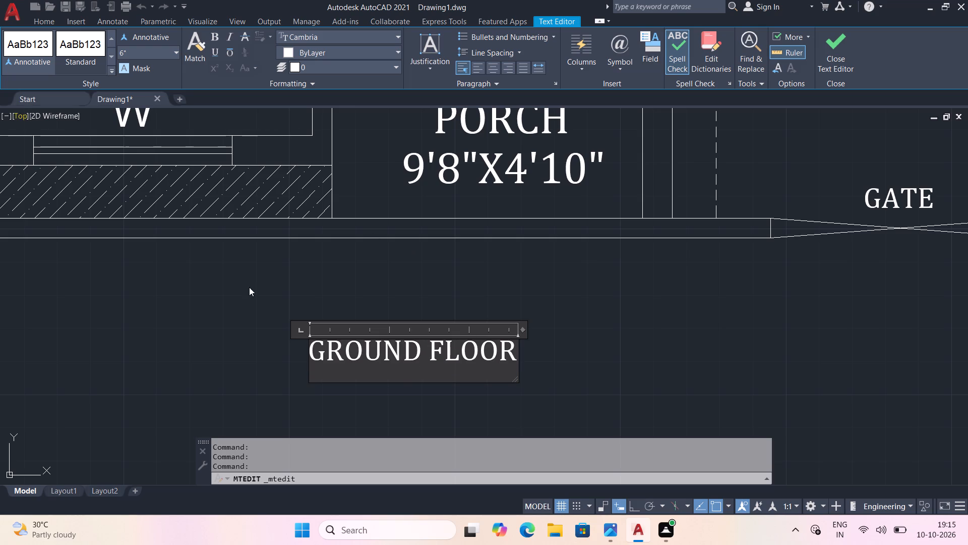
Set the text height of the whole GROUND FLOOR title to 12 inches and finish editing the text.
key(ctrl+a)
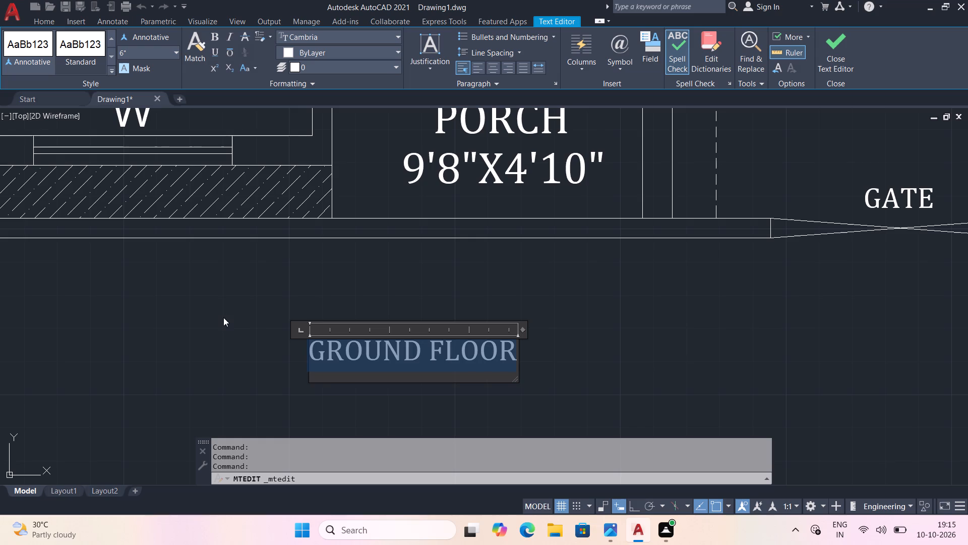
scroll(127, 62, up, 2)
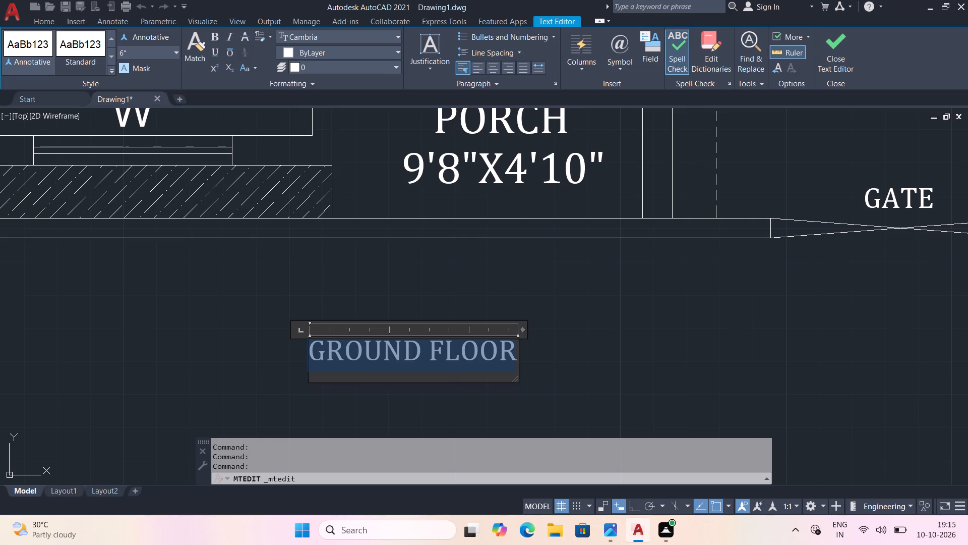
click(121, 53)
click(124, 48)
key(BackSpace)
text(12)
key(Return)
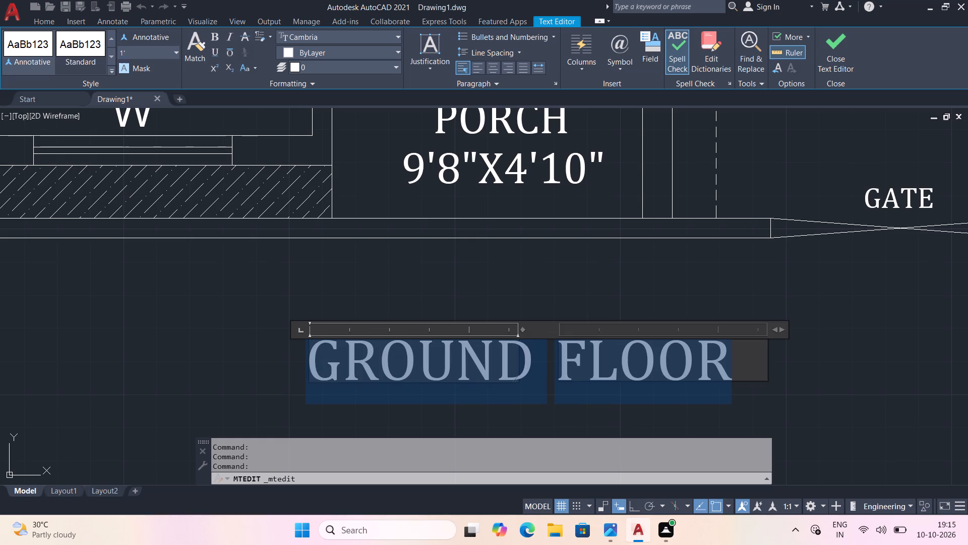
key(Escape)
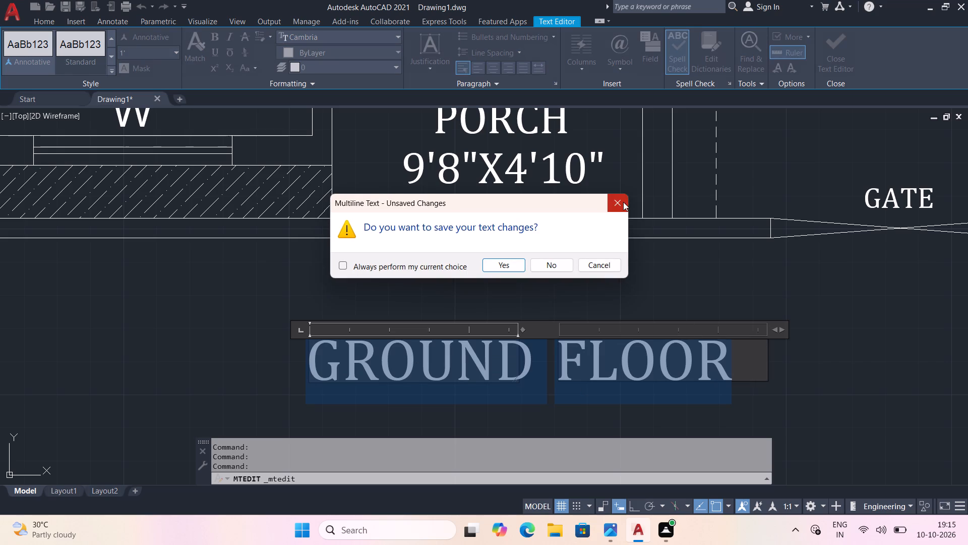
click(623, 202)
click(742, 288)
Move the GROUND FLOOR title slightly toward the bedroom side so it is centred below the plan.
scroll(781, 401, down, 2)
middle_drag(877, 376, 835, 369)
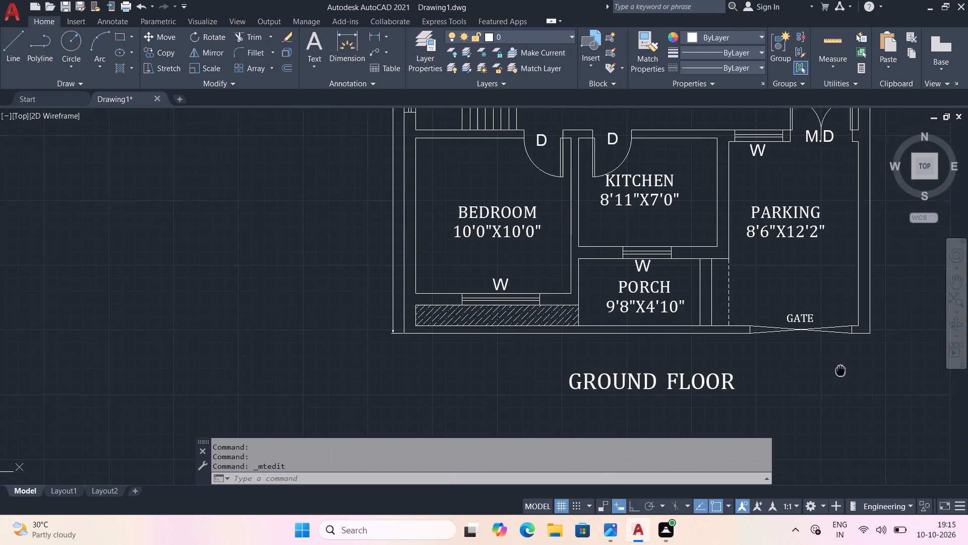
middle_drag(835, 369, 698, 346)
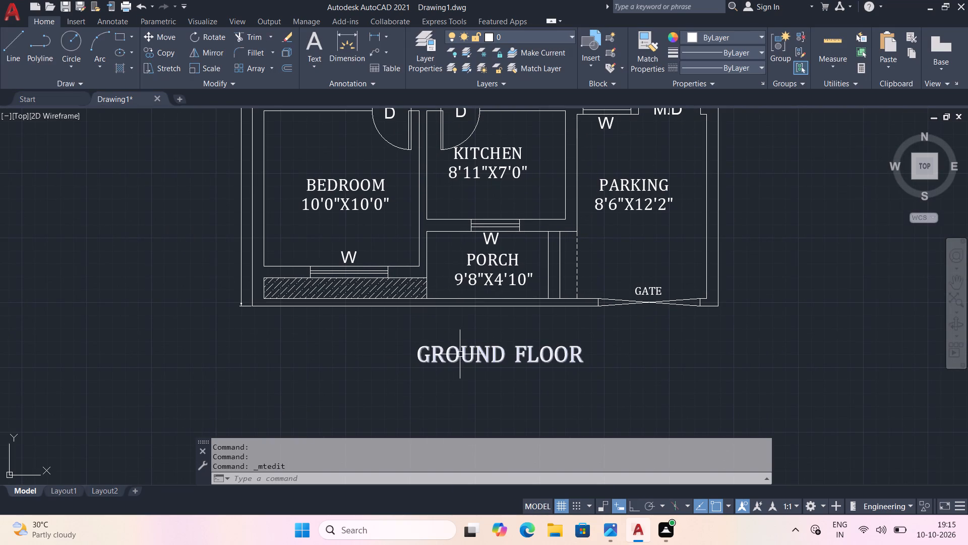
click(460, 354)
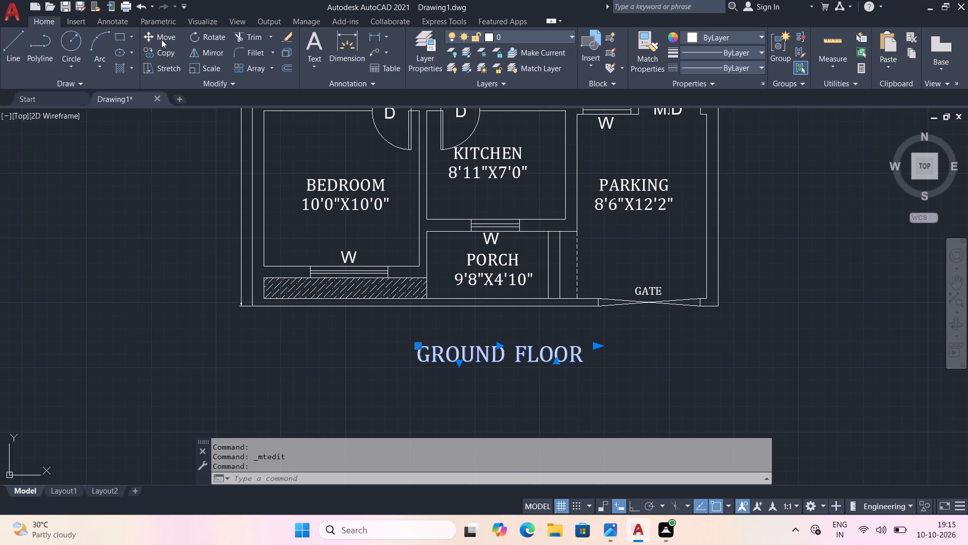
click(160, 39)
click(430, 353)
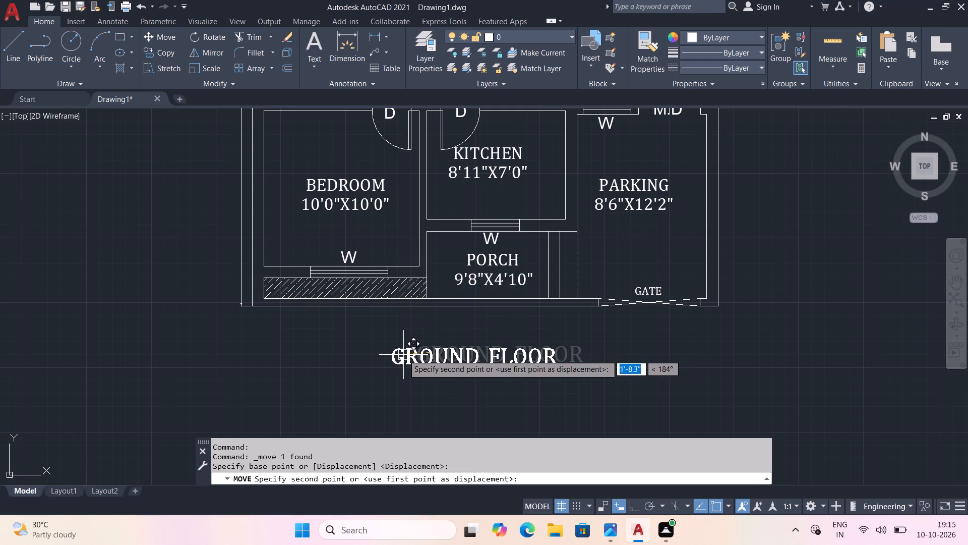
click(405, 356)
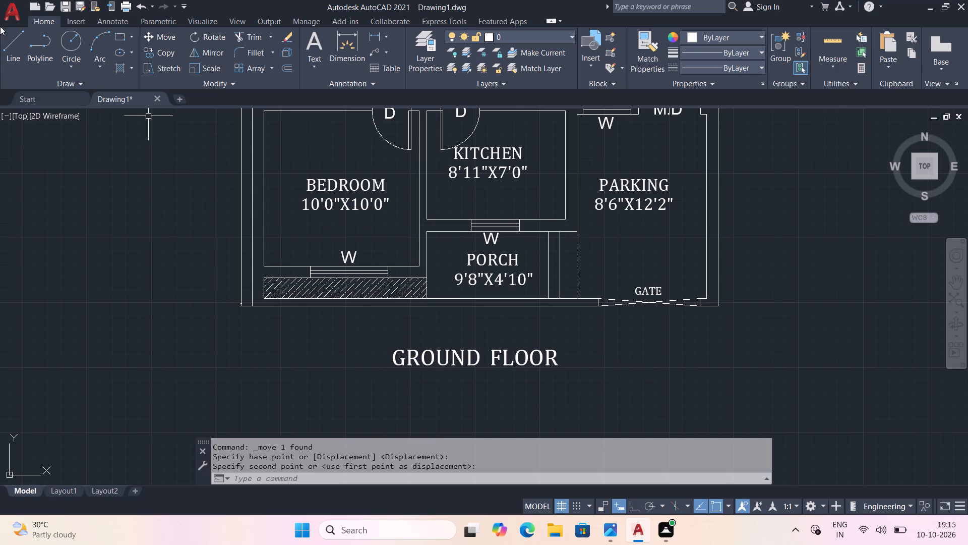
Draw a straight horizontal line between the front wall and the GROUND FLOOR title, spanning roughly the plan's full width.
click(9, 37)
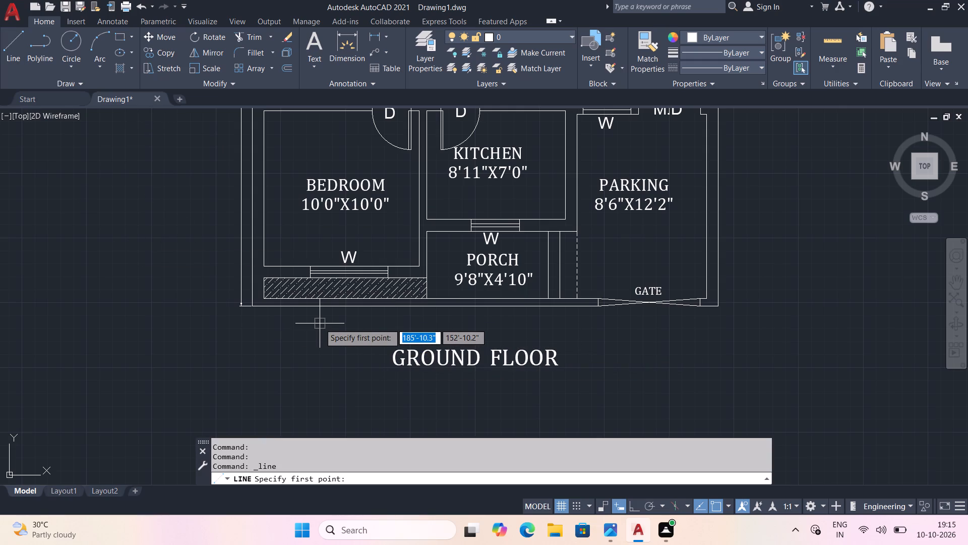
key(F8)
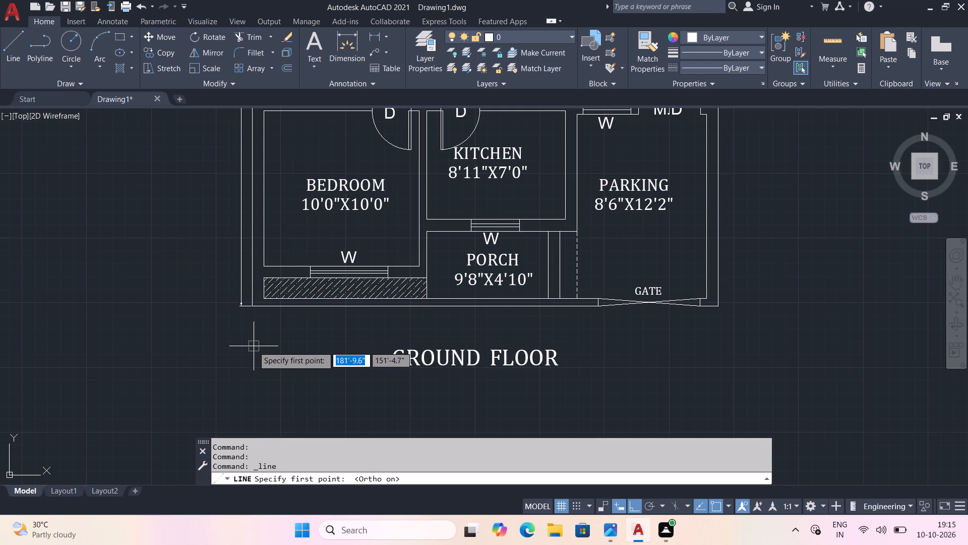
click(245, 339)
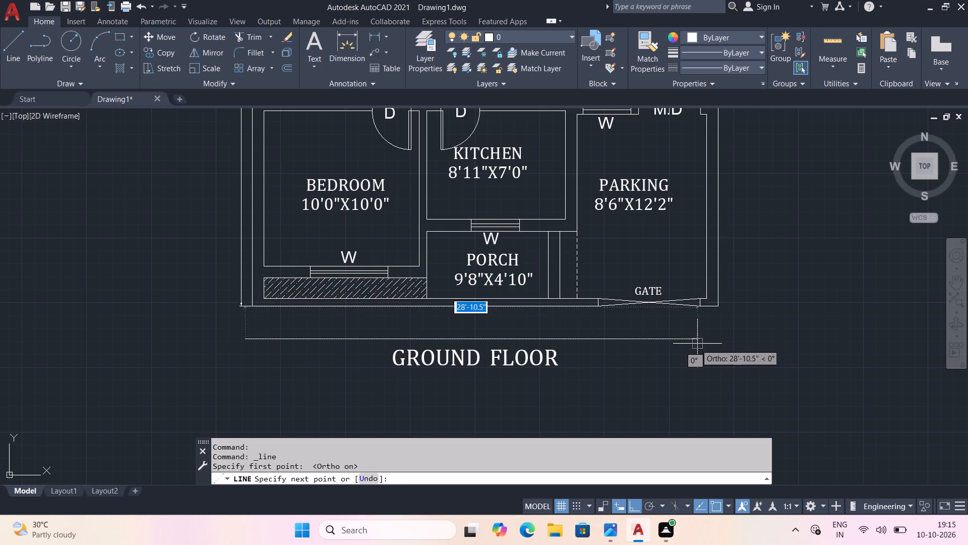
click(714, 343)
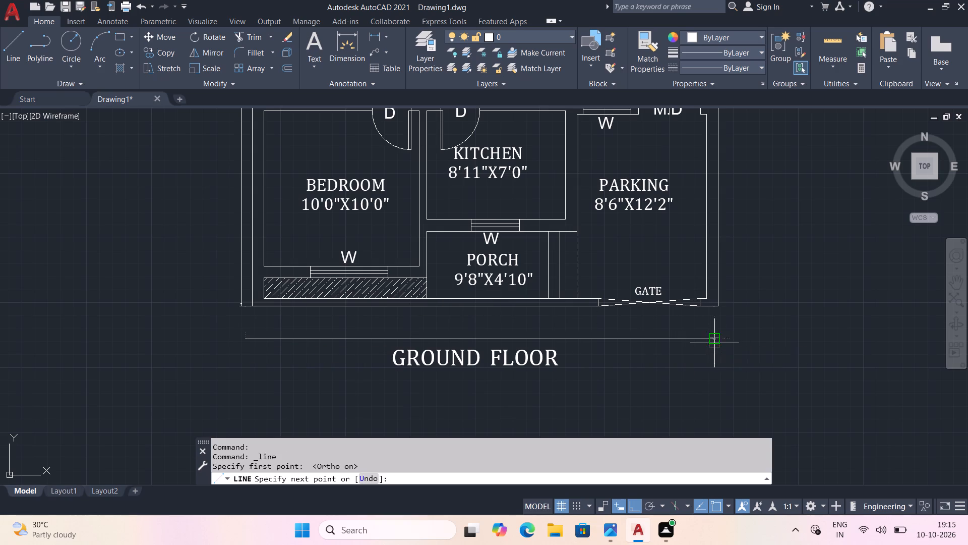
key(Escape)
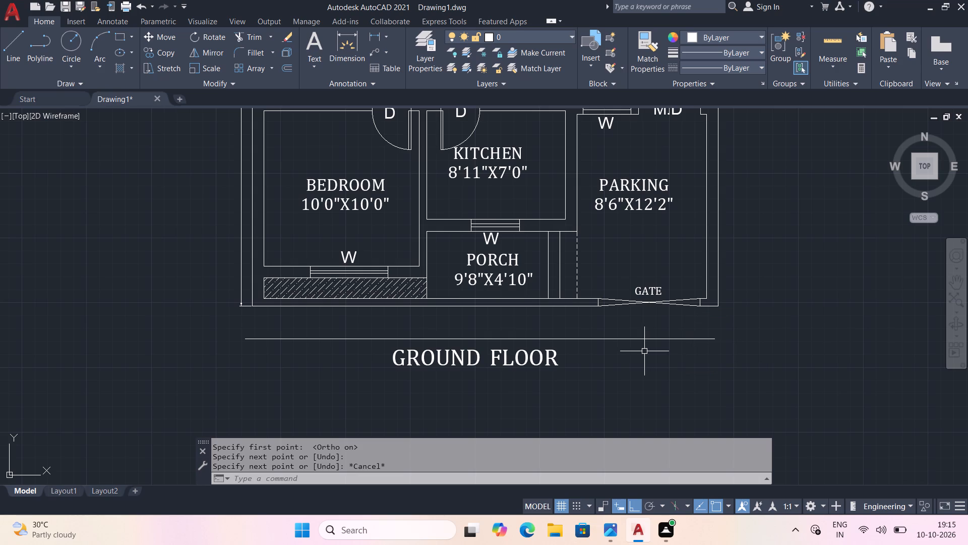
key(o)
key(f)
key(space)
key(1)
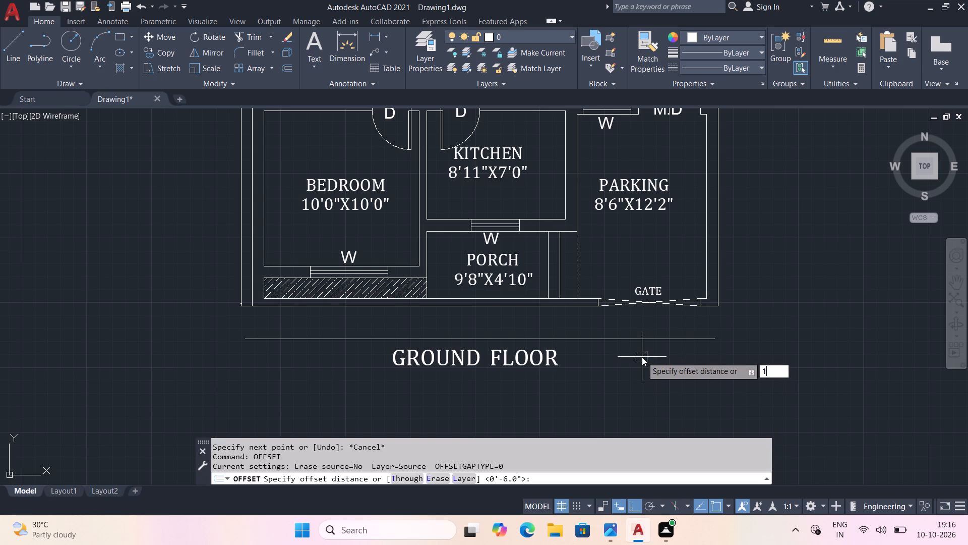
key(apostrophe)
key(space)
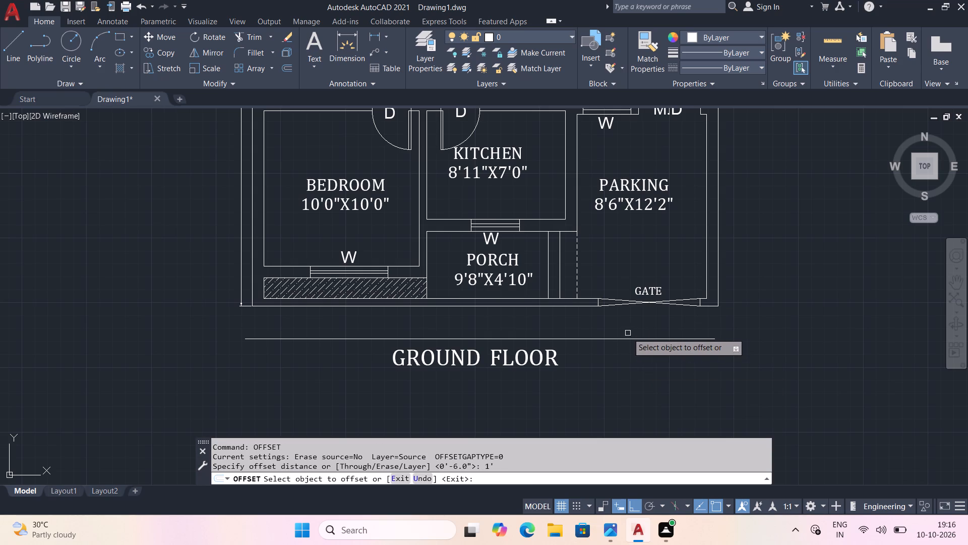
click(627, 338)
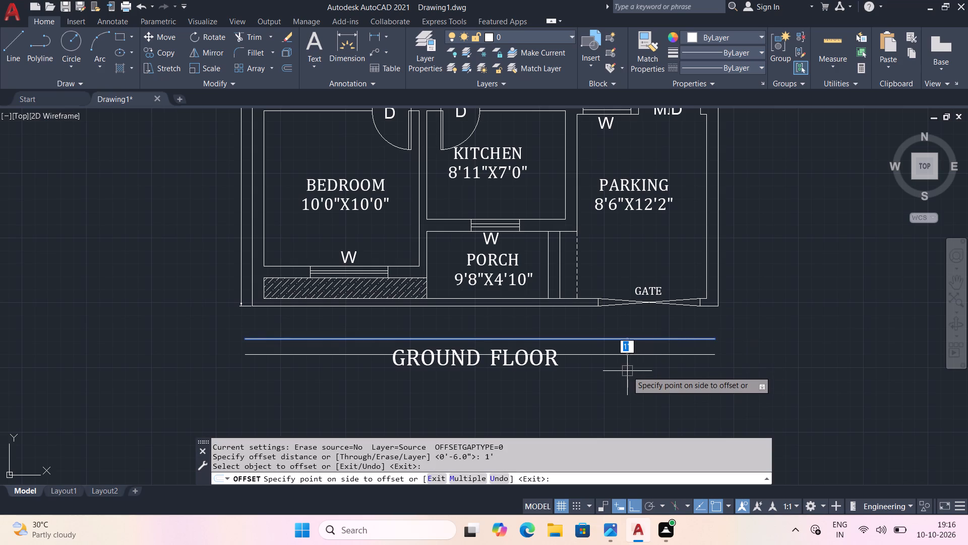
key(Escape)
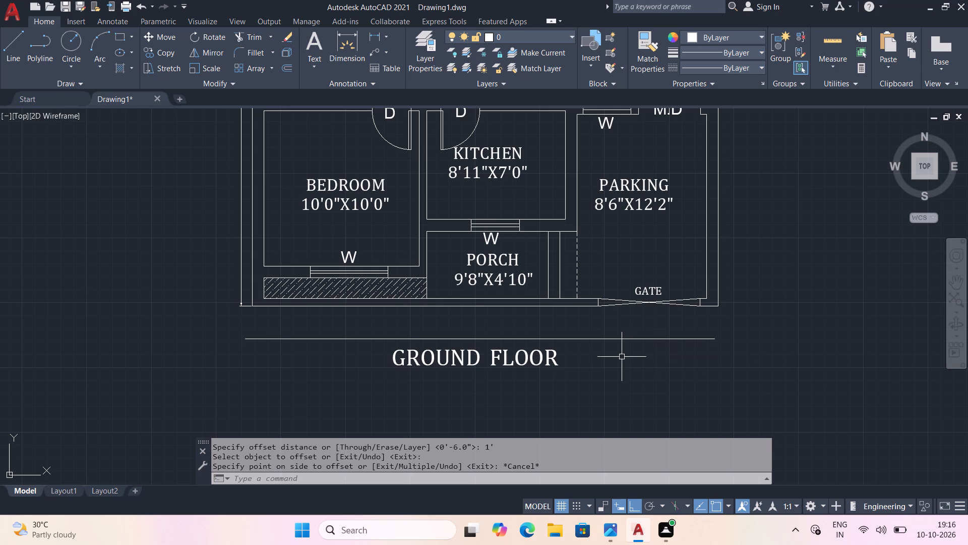
Offset the horizontal line above the GROUND FLOOR title by 3' to the side below the title.
key(space)
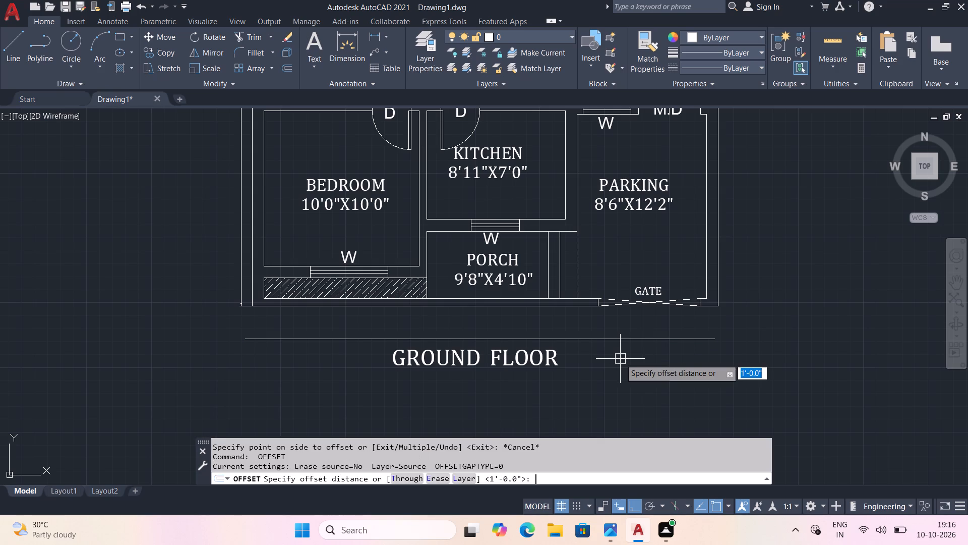
key(3)
key(apostrophe)
key(Return)
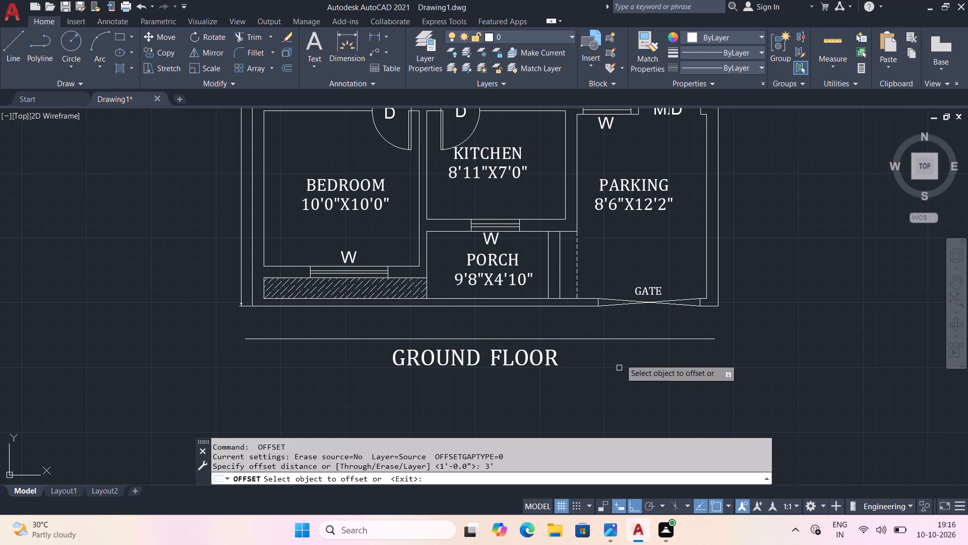
click(628, 338)
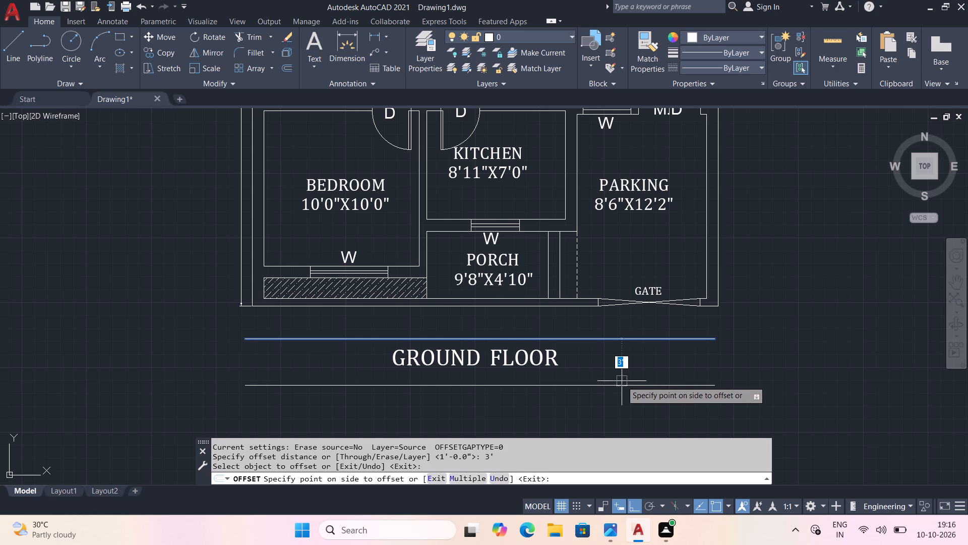
click(622, 381)
key(Escape)
Move the GROUND FLOOR title slightly straight down so it sits midway between the two horizontal lines.
click(470, 362)
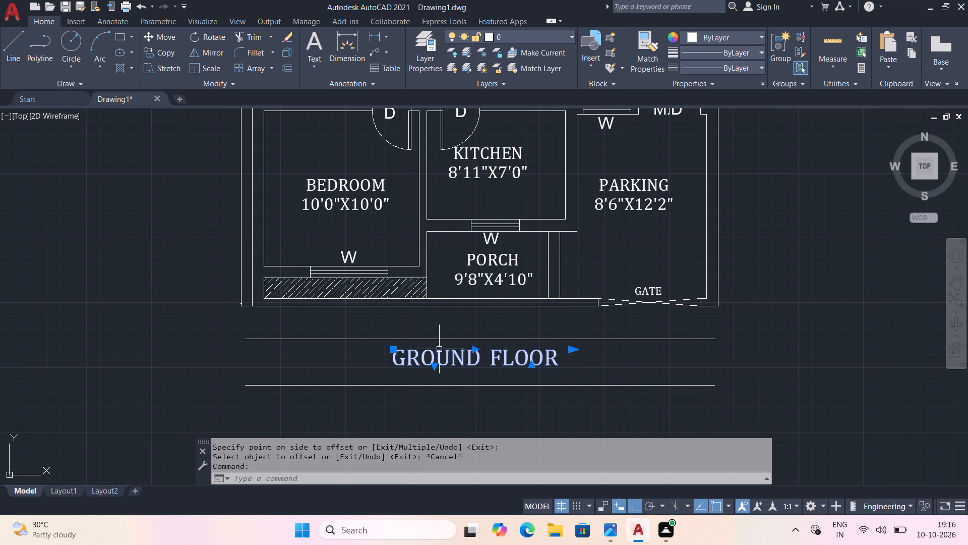
click(167, 41)
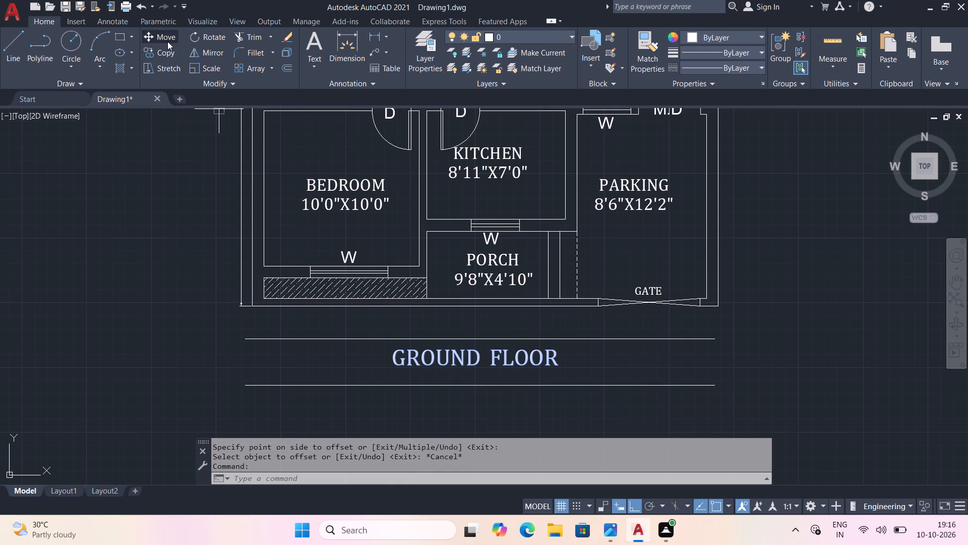
click(465, 360)
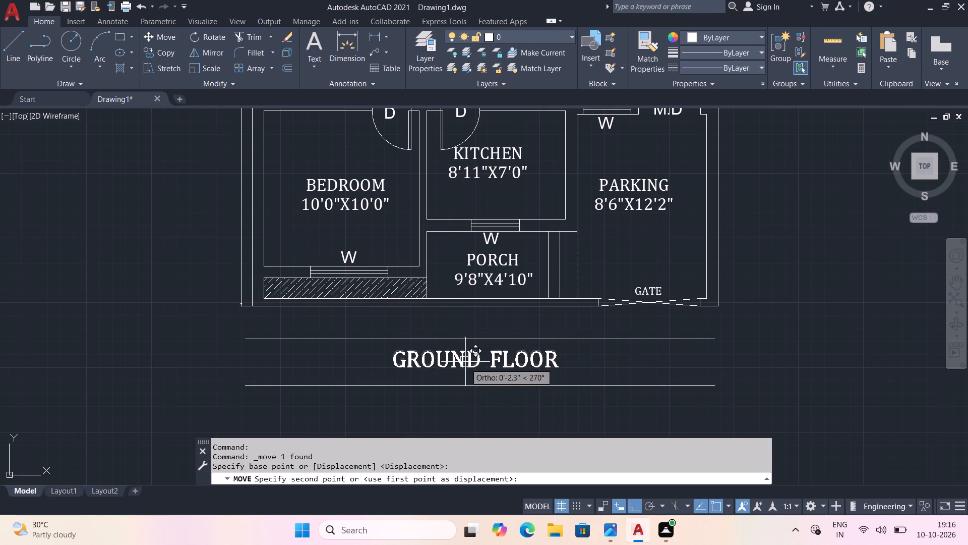
click(464, 365)
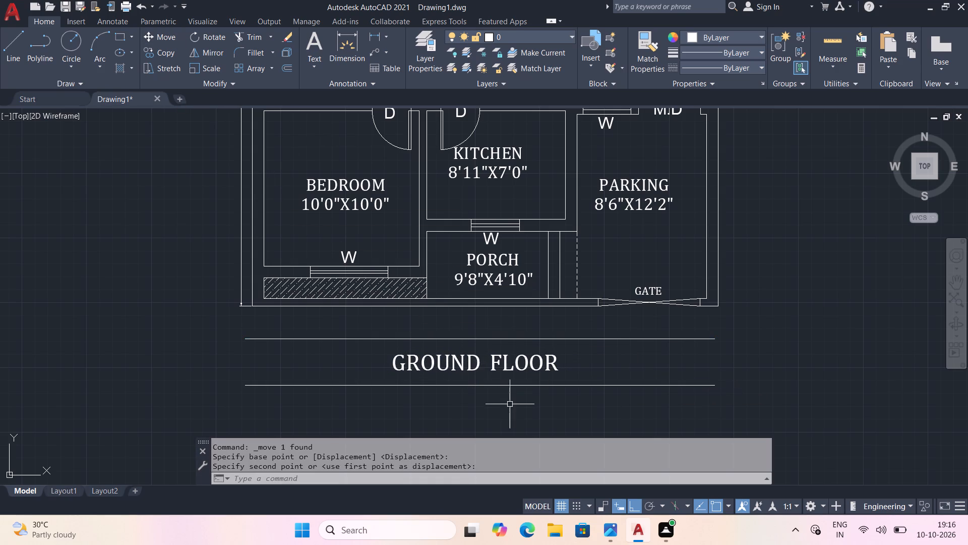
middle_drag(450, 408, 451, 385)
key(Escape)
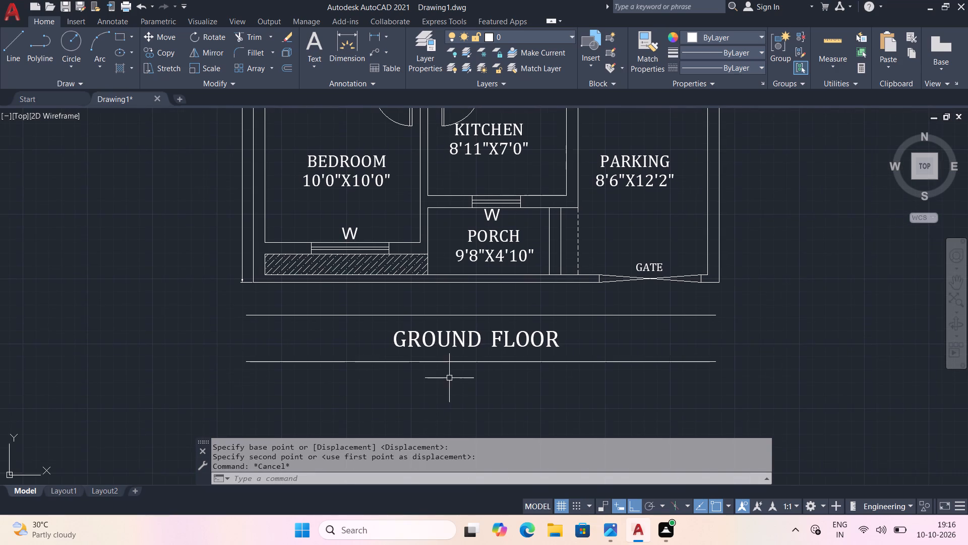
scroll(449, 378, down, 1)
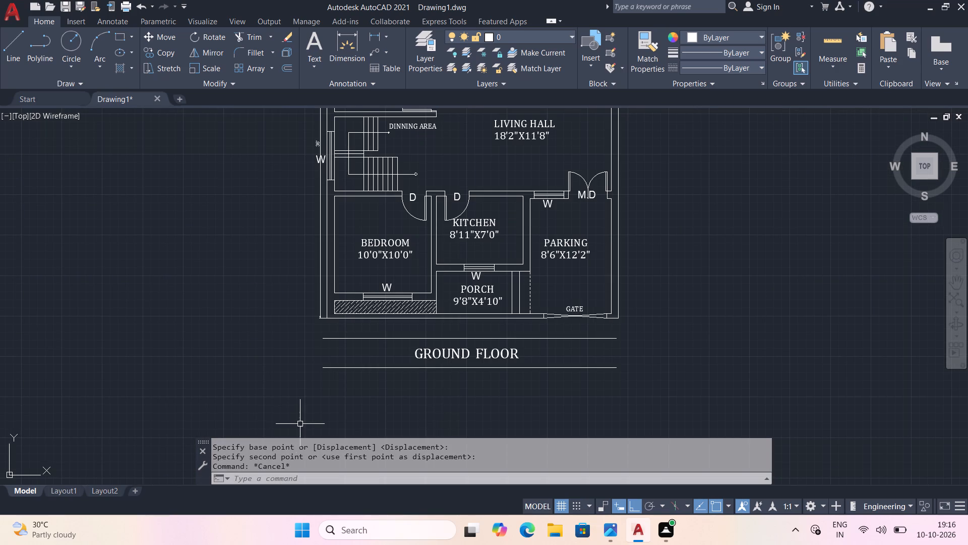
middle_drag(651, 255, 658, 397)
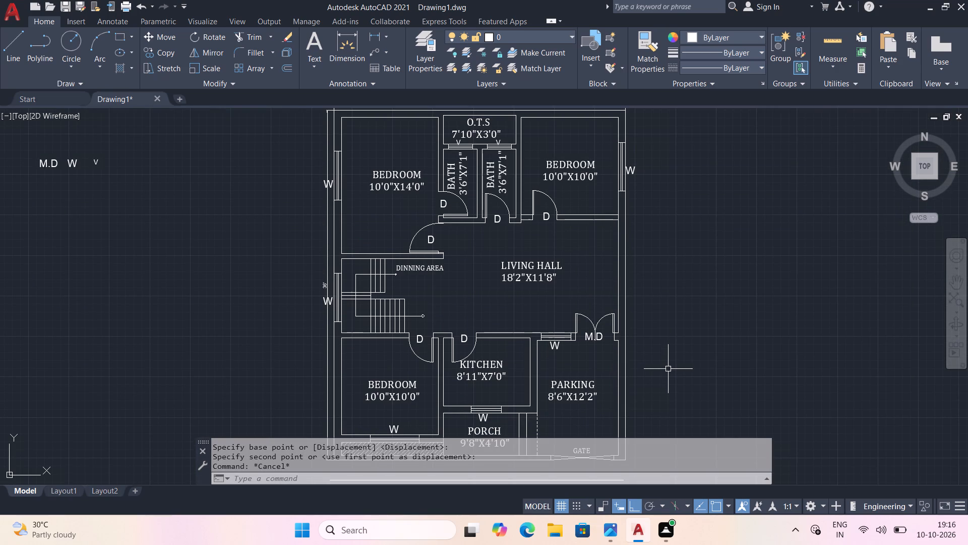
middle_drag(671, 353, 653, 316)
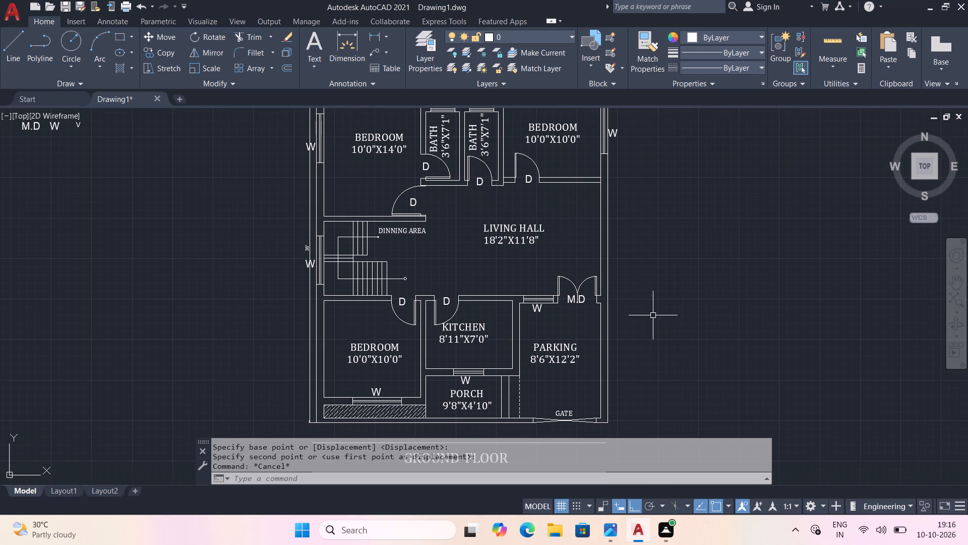
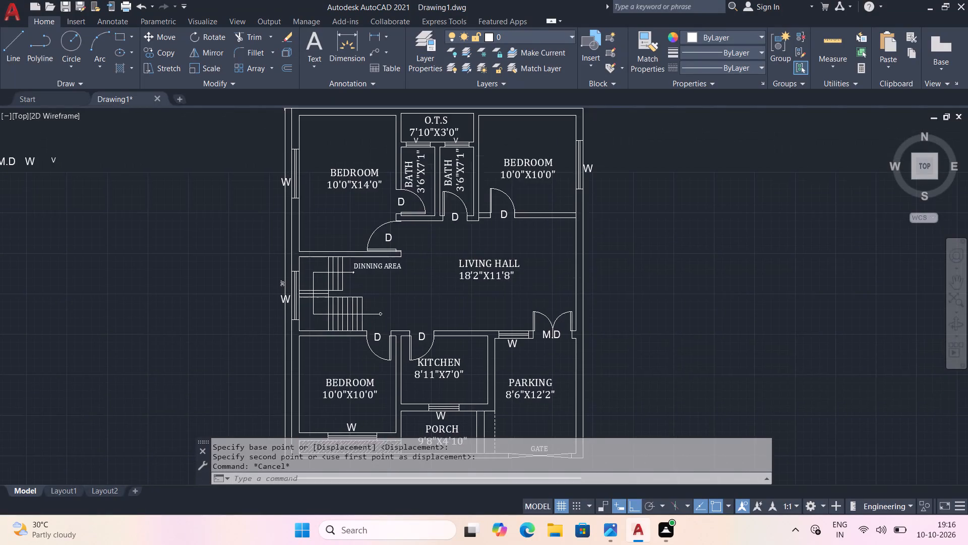
Delete the three leftover M.D, W and V labels lying outside the floor plan.
scroll(652, 332, down, 1)
drag(310, 222, 303, 222)
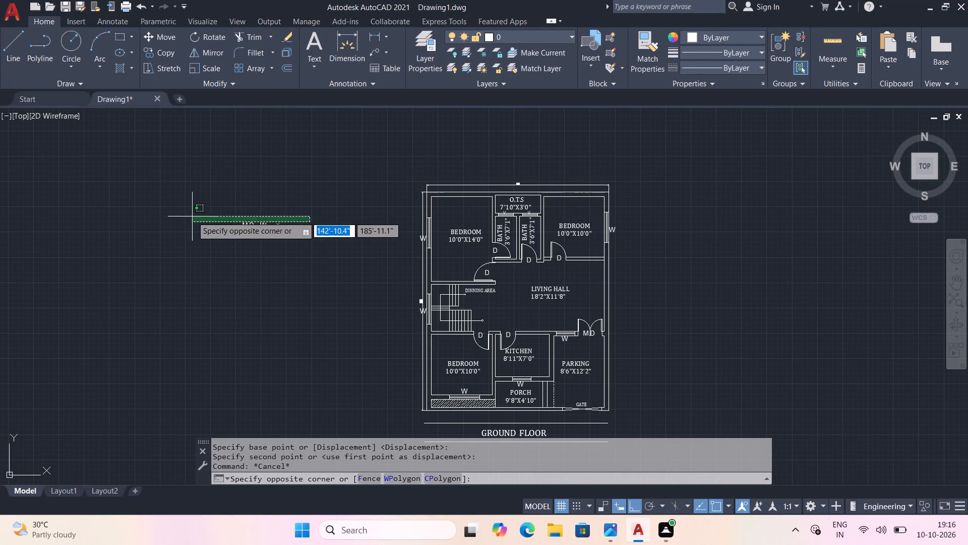
click(195, 242)
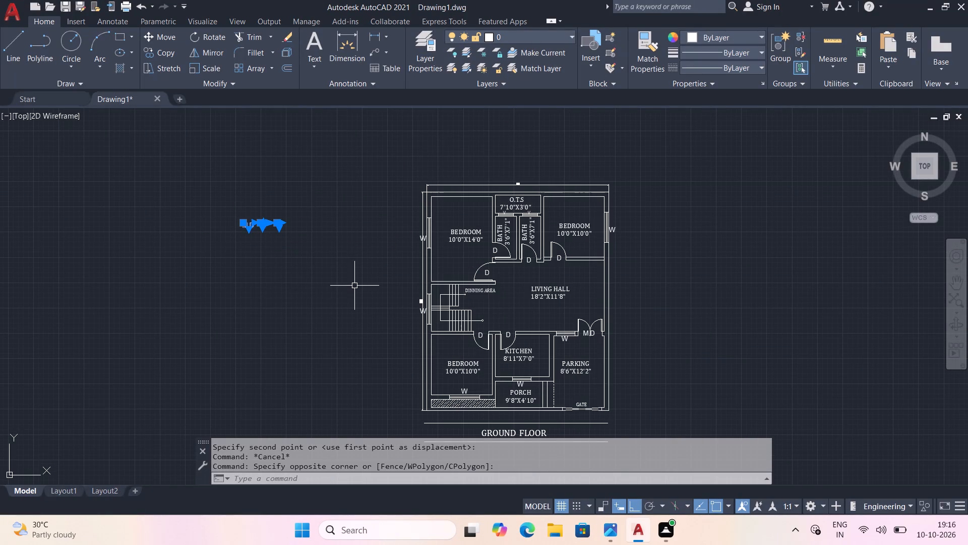
key(Delete)
Move the 36' overall dimension line farther outward from the stair-side outer wall so it clears the W window labels.
scroll(542, 284, up, 2)
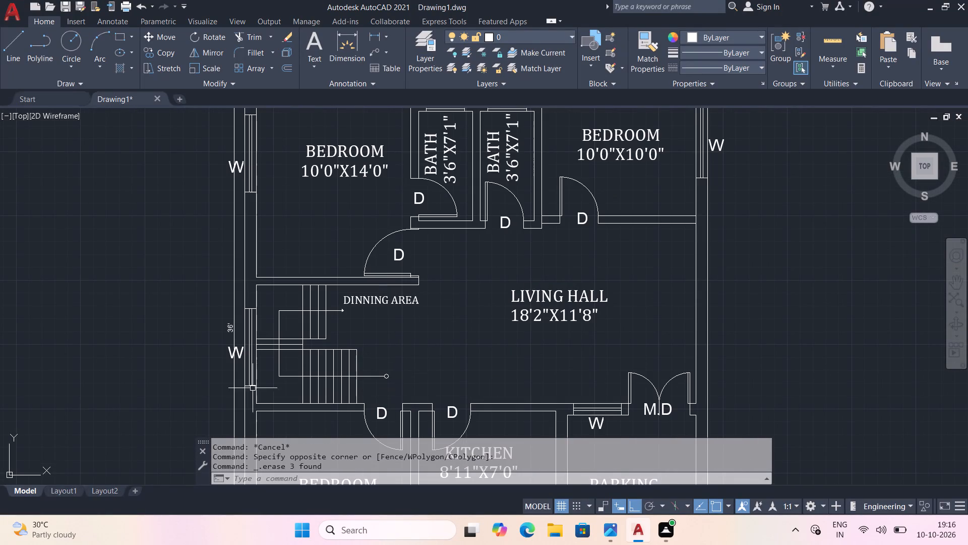
click(235, 386)
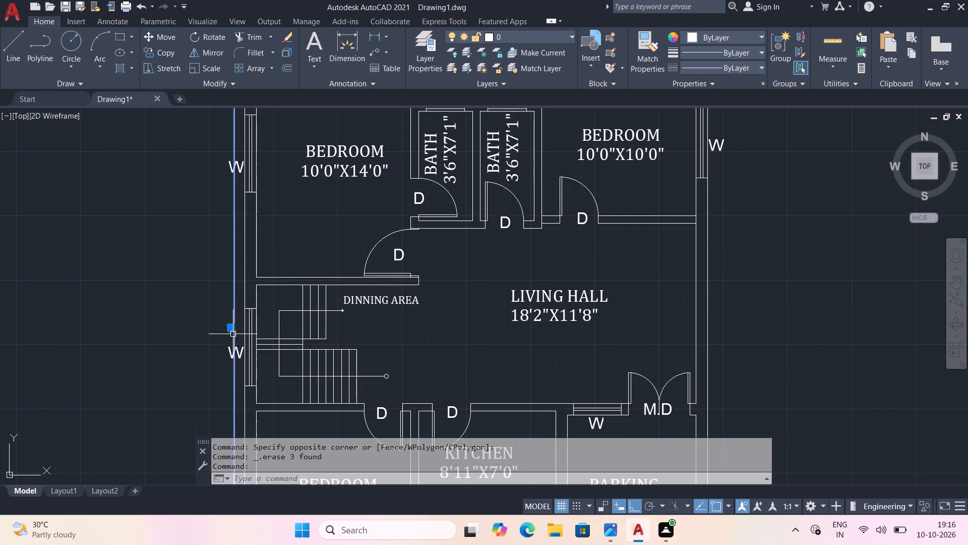
click(227, 331)
click(212, 330)
scroll(297, 354, down, 1)
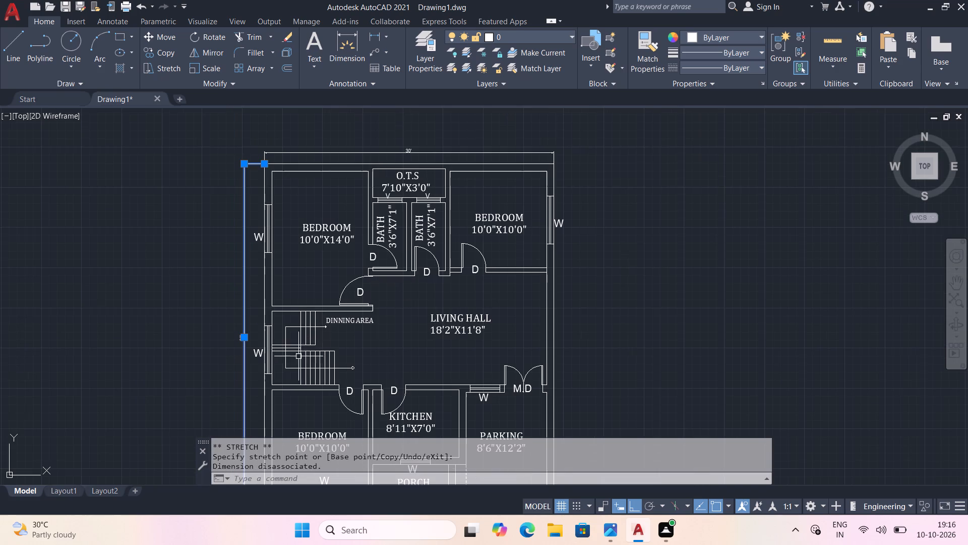
middle_drag(614, 381, 615, 250)
key(Escape)
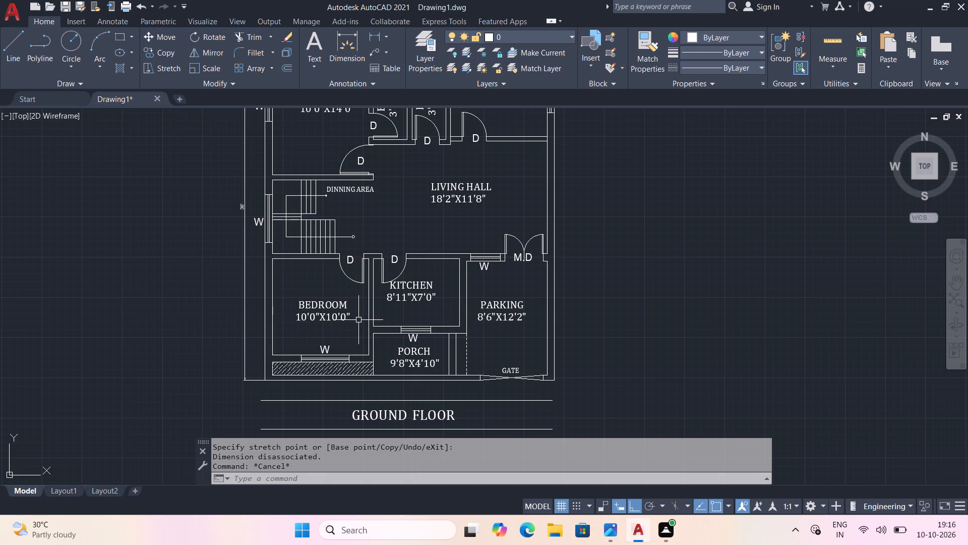
Move the KITCHEN 8'11"X7'0" label slightly straight down within the kitchen so it clears the door swing.
middle_drag(352, 317, 348, 389)
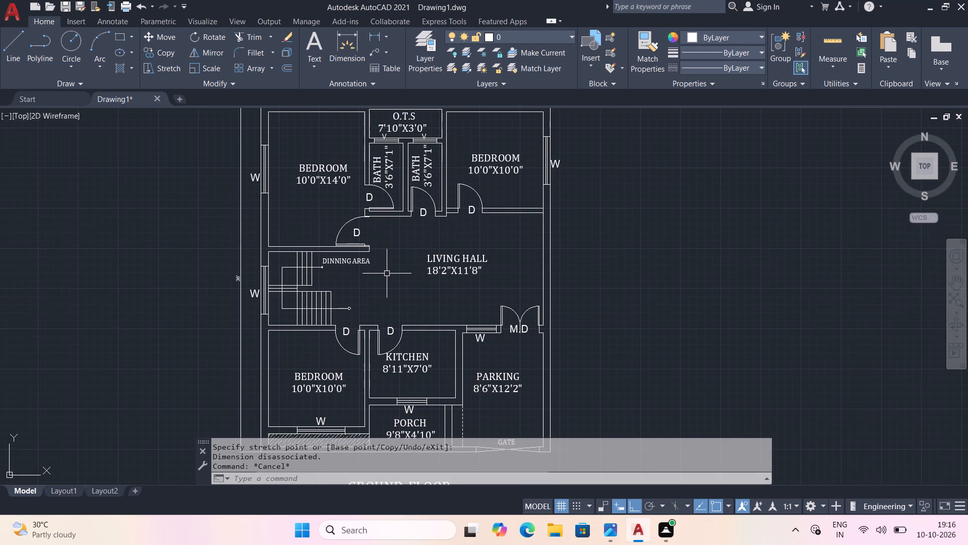
click(408, 369)
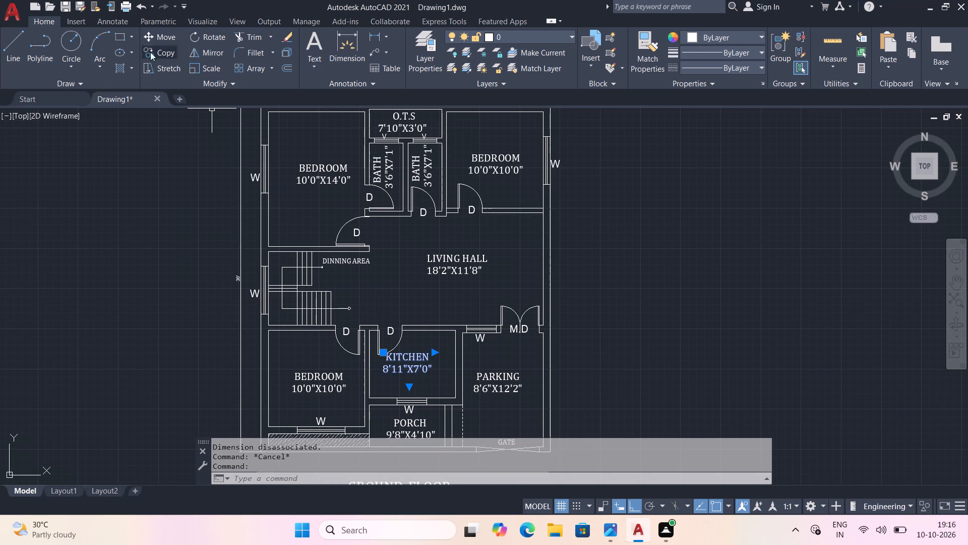
click(167, 39)
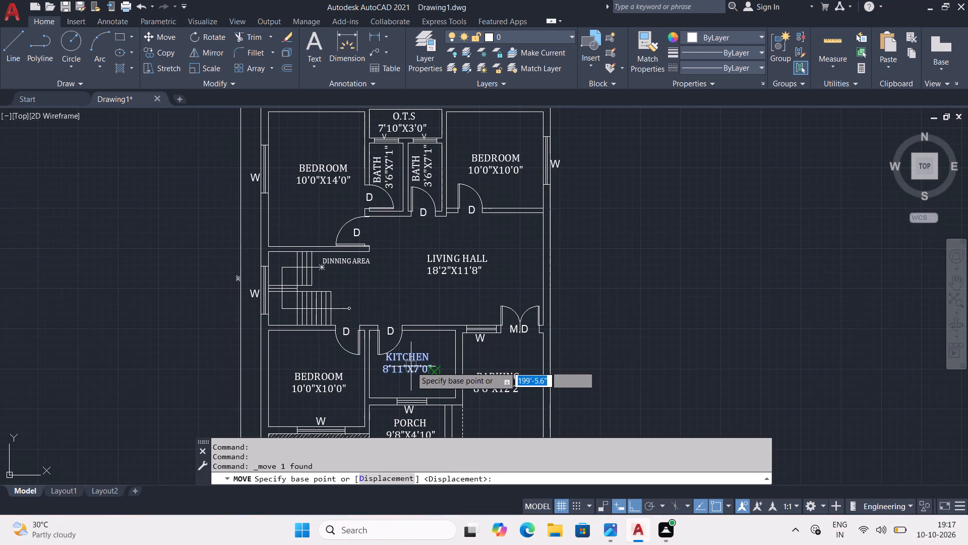
click(401, 361)
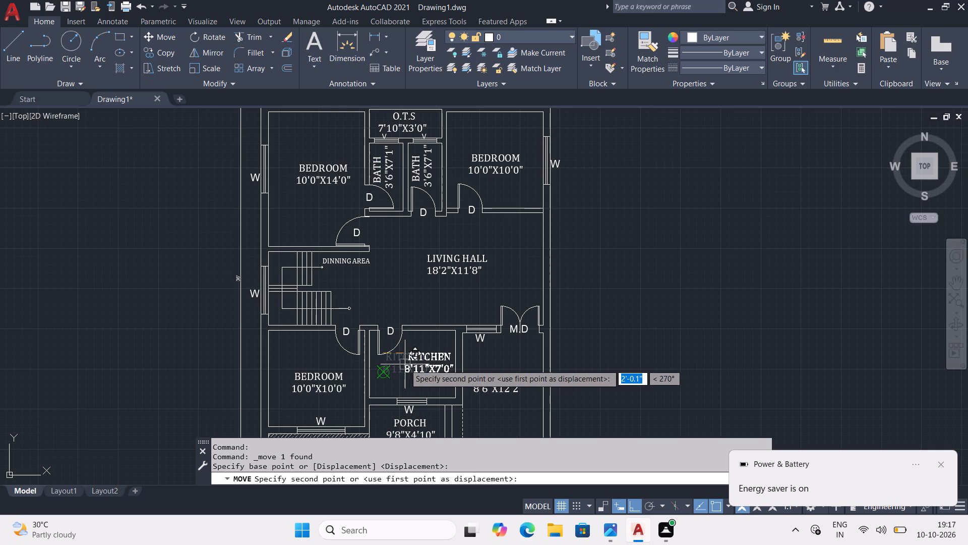
scroll(392, 367, up, 1)
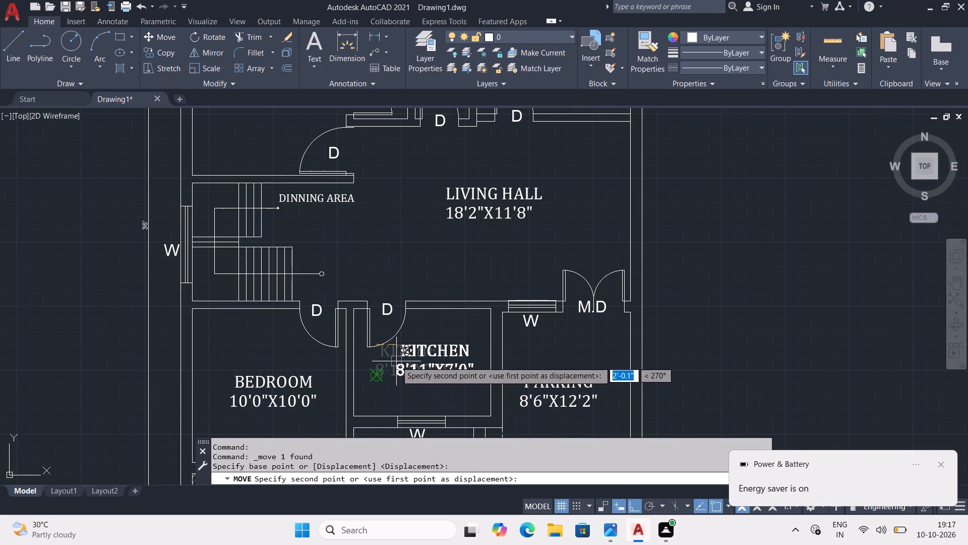
click(396, 361)
click(399, 385)
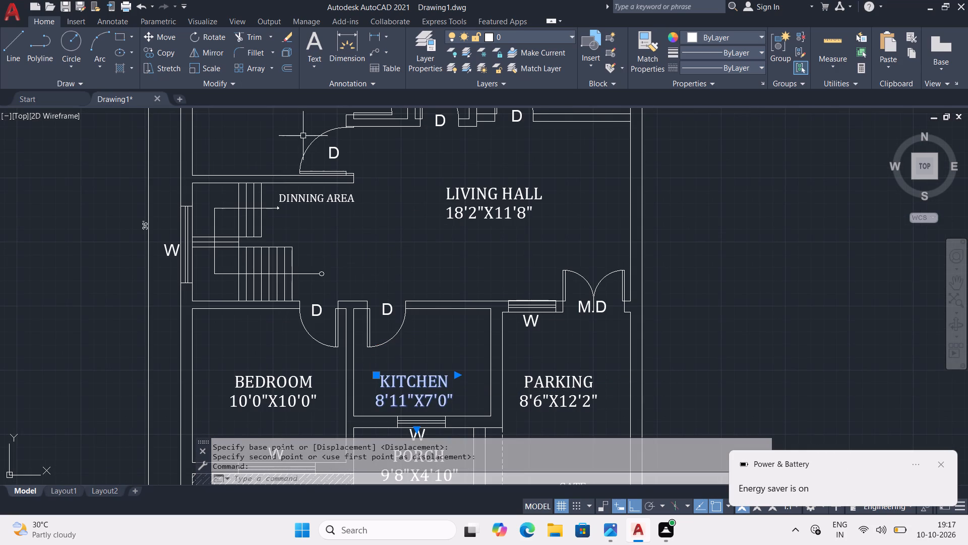
click(167, 34)
drag(415, 384, 420, 361)
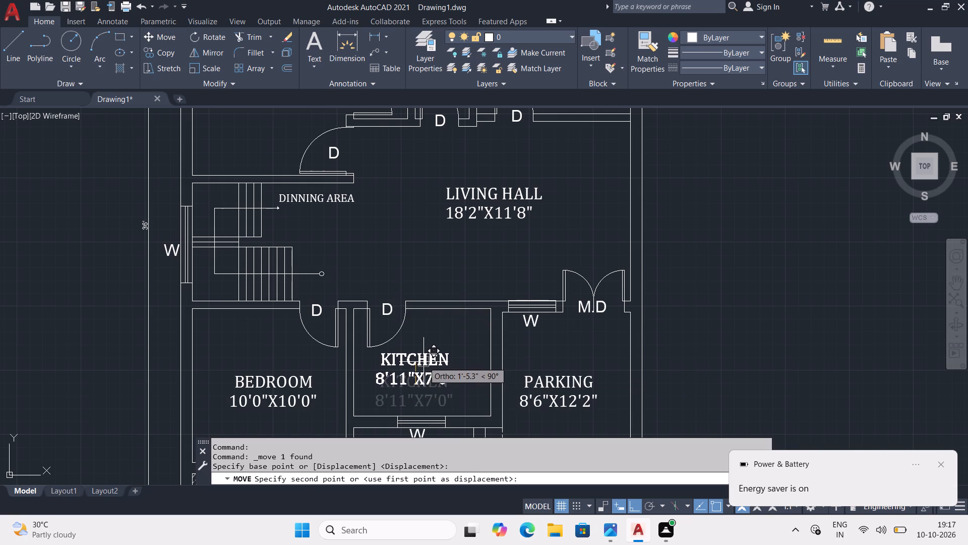
drag(423, 362, 435, 362)
key(Escape)
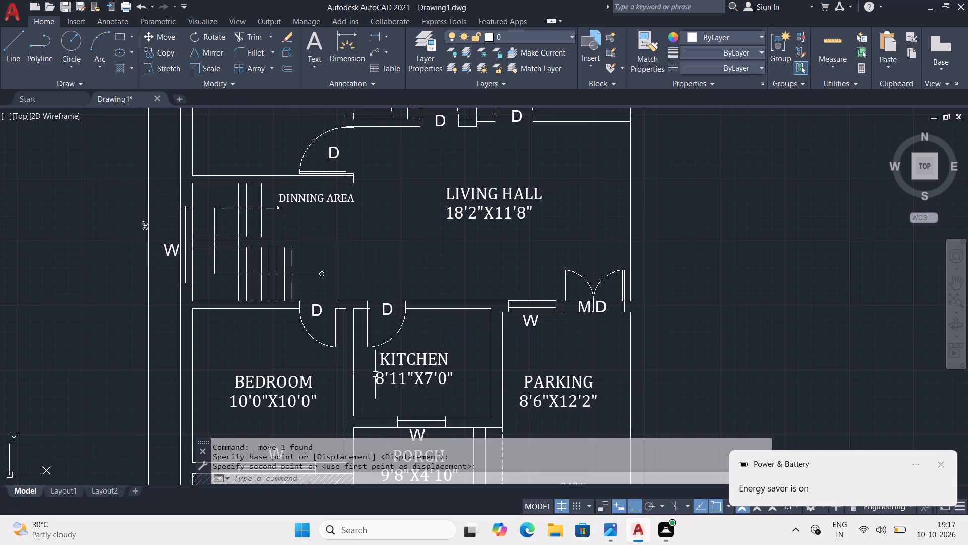
scroll(520, 424, down, 1)
click(424, 390)
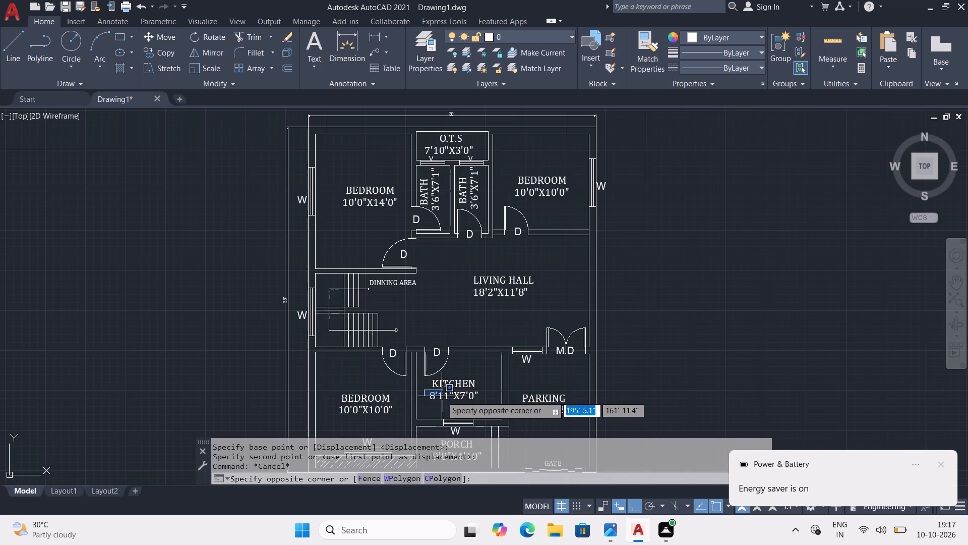
key(Escape)
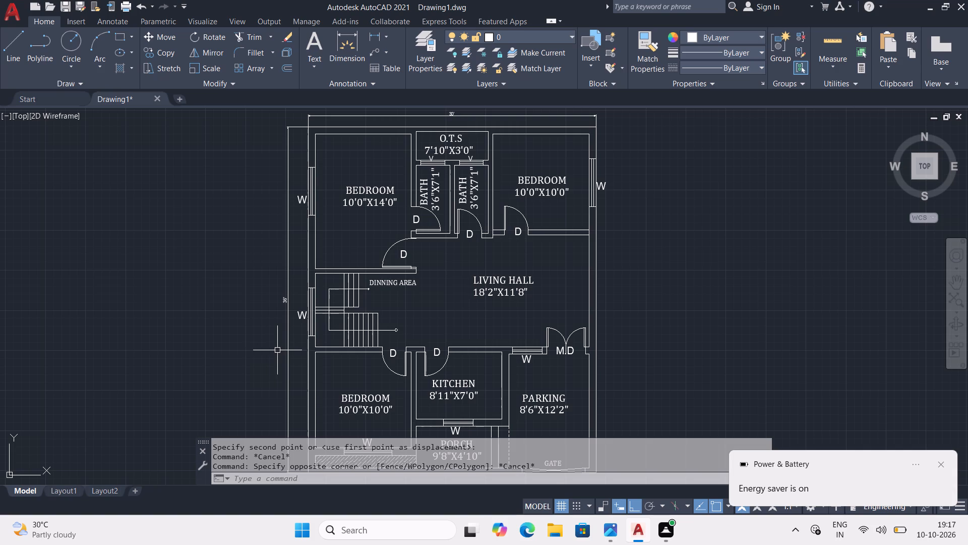
Turn on log file recording with the LOGFILEON command.
middle_drag(463, 362, 465, 343)
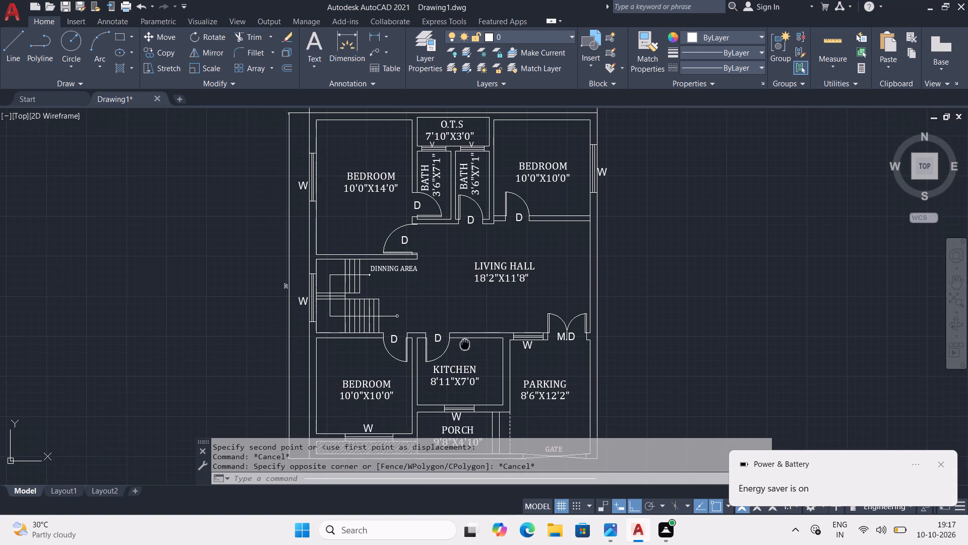
middle_drag(465, 343, 468, 308)
scroll(454, 323, down, 1)
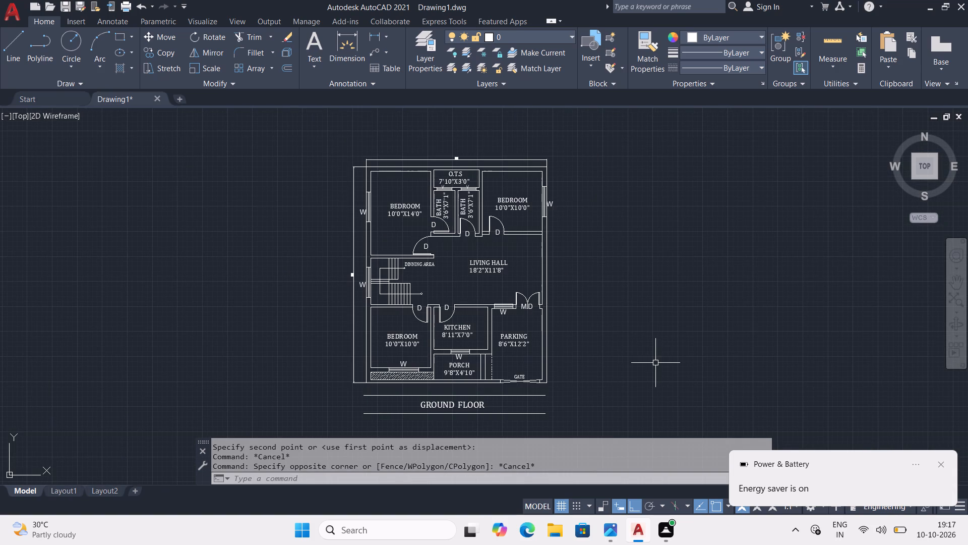
click(939, 461)
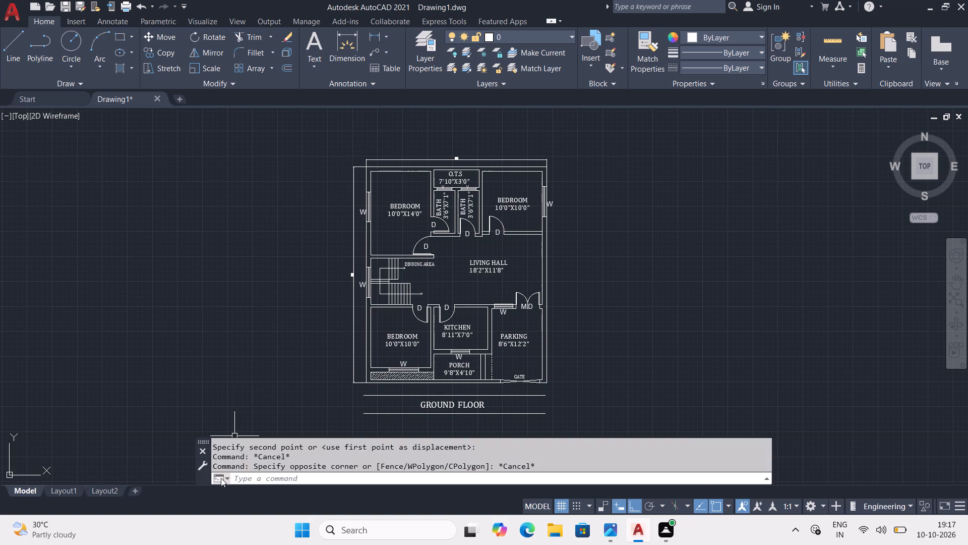
click(257, 478)
text(LO)
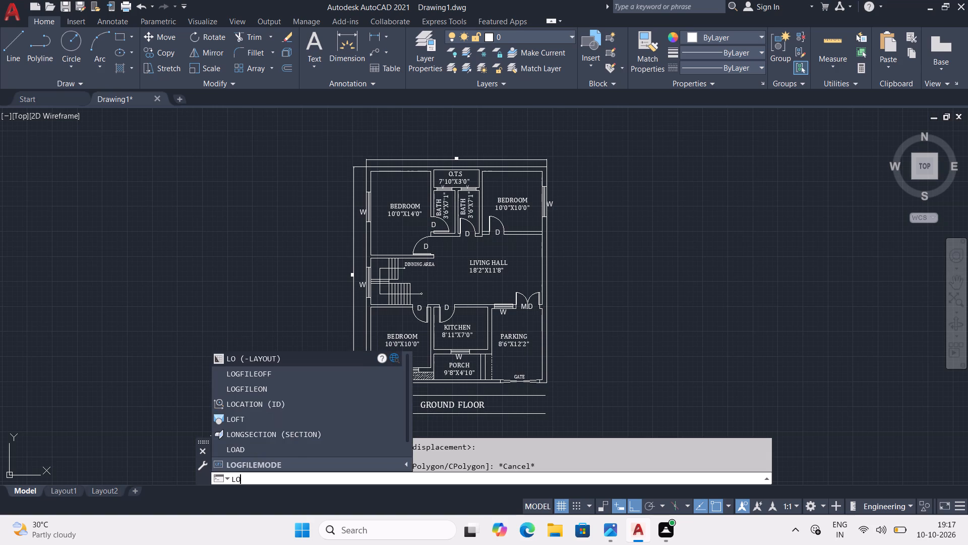
text(GFILE)
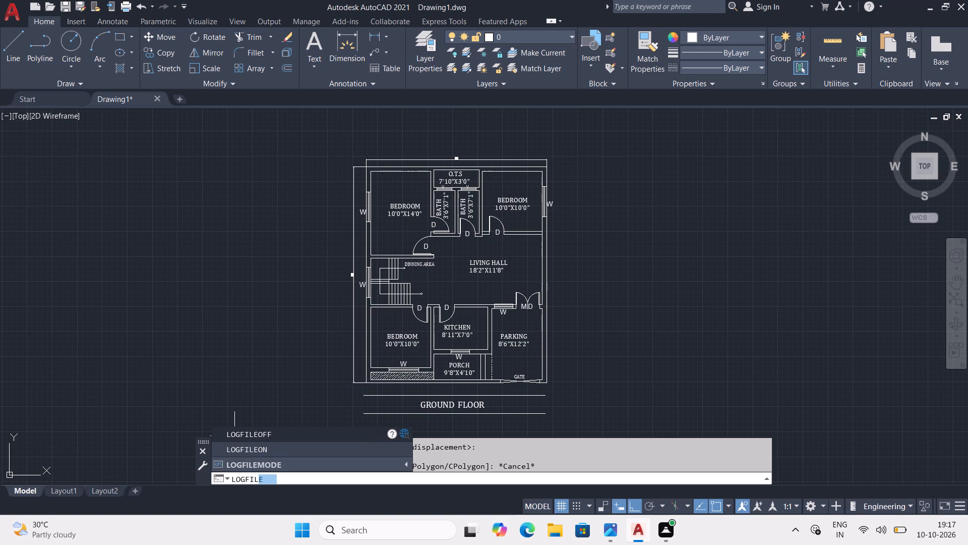
text(ON)
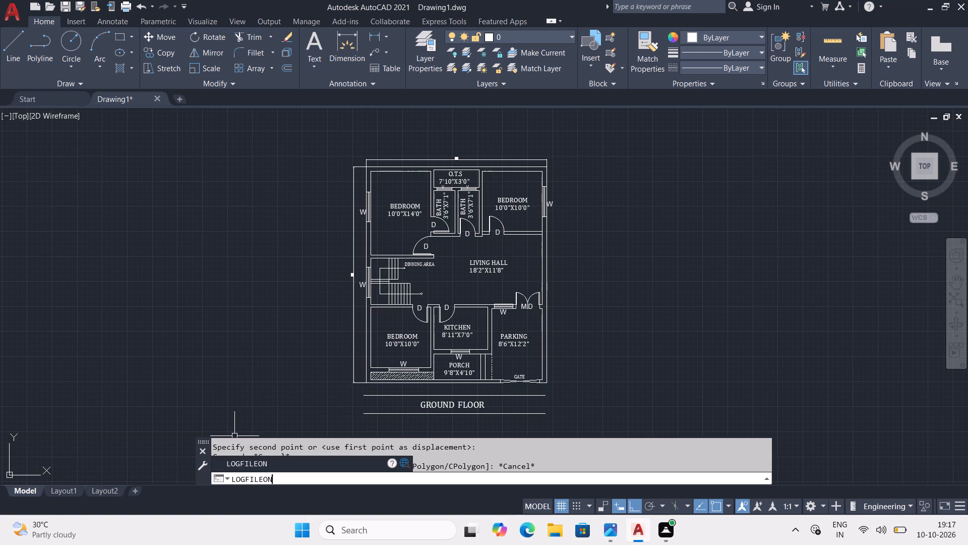
key(Return)
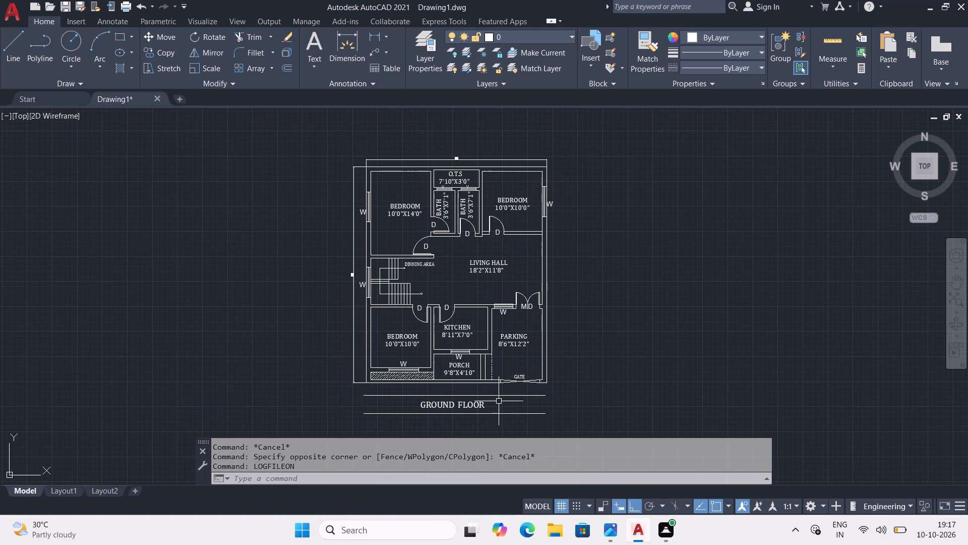
Save the drawing in the Documents folder as an AutoCAD 2018 drawing named 3BHK LOG FILE ON.
click(8, 14)
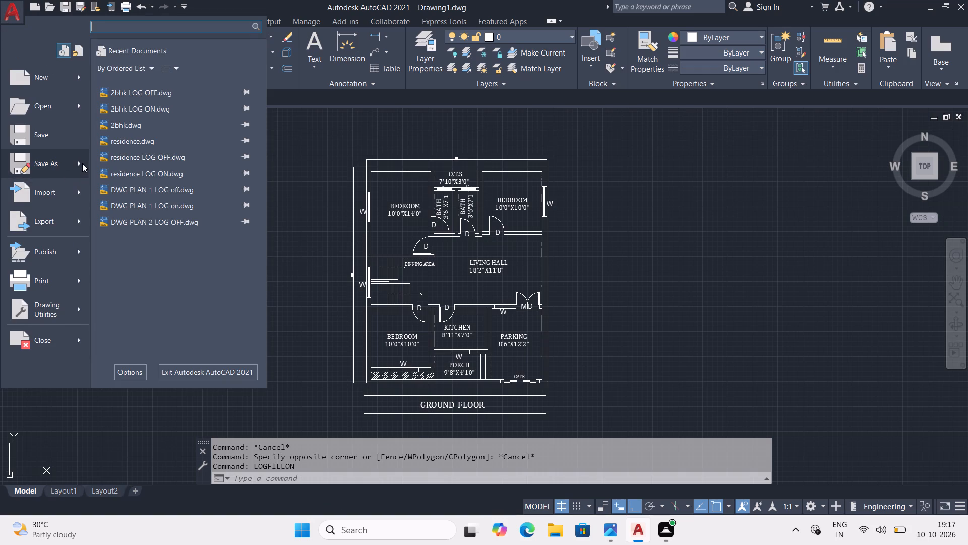
click(82, 163)
click(202, 95)
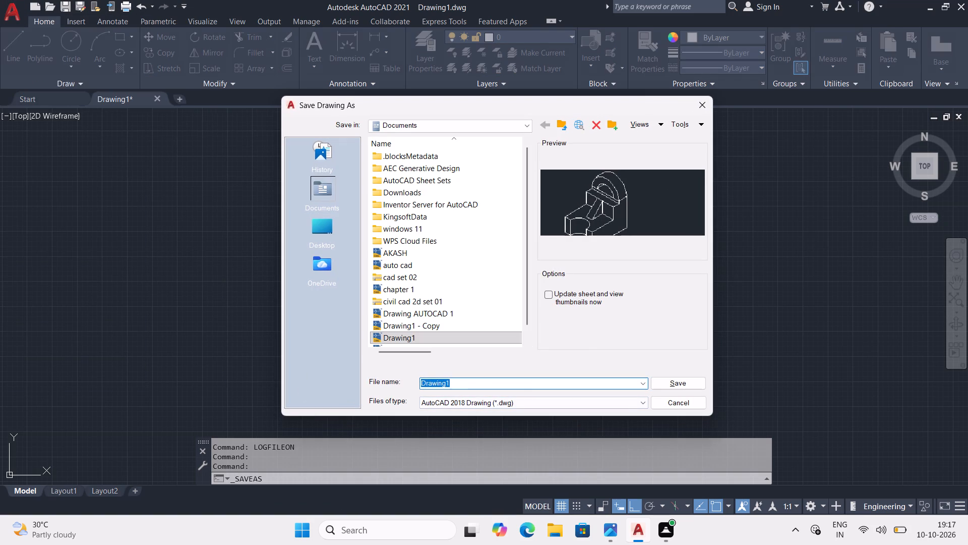
click(471, 385)
key(BackSpace)
key(BackSpace)
key(BackSpace)
key(BackSpace)
key(BackSpace)
key(BackSpace)
key(BackSpace)
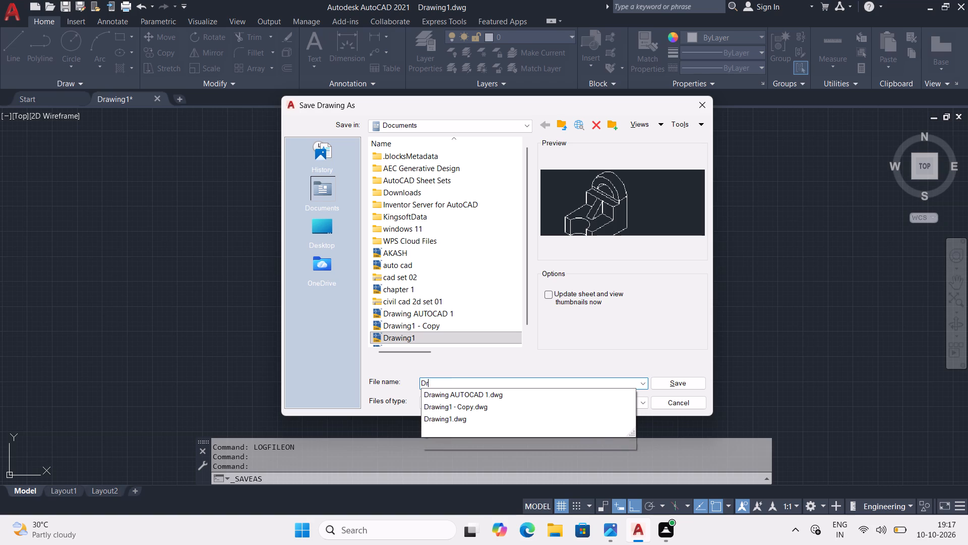
key(BackSpace)
key(BackSpace)
text(3BHK)
key(space)
text(LOG FILE)
key(space)
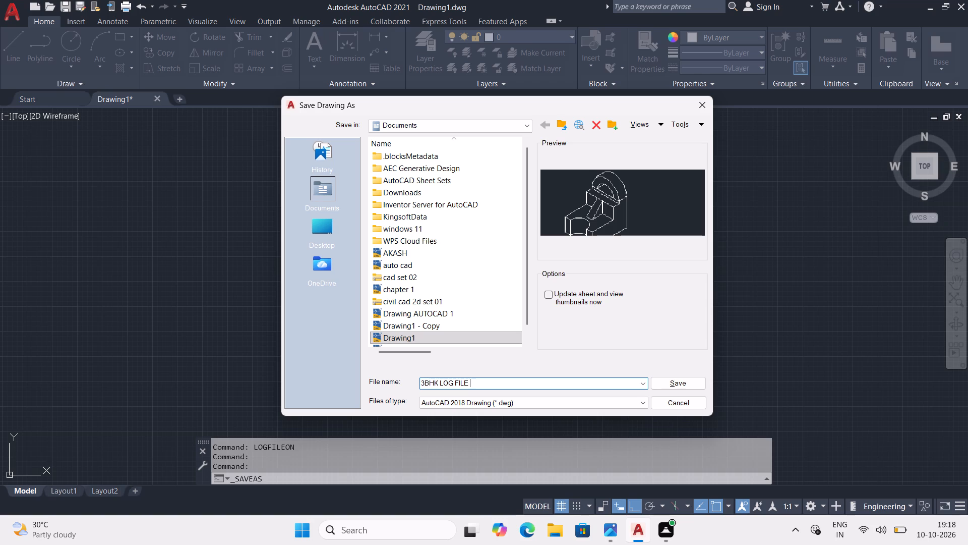
text(ON)
key(Return)
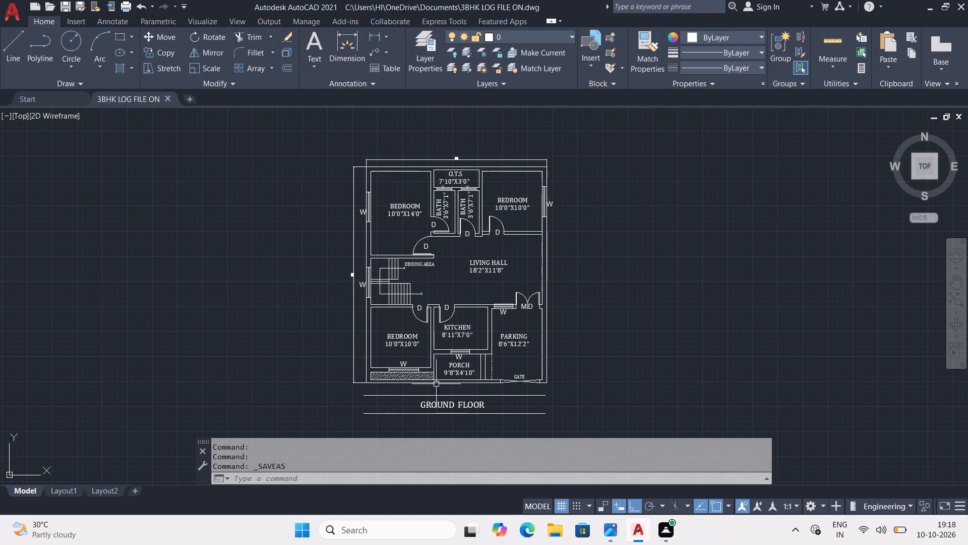
Turn off log file recording with the LOGFILEOFF command.
click(289, 483)
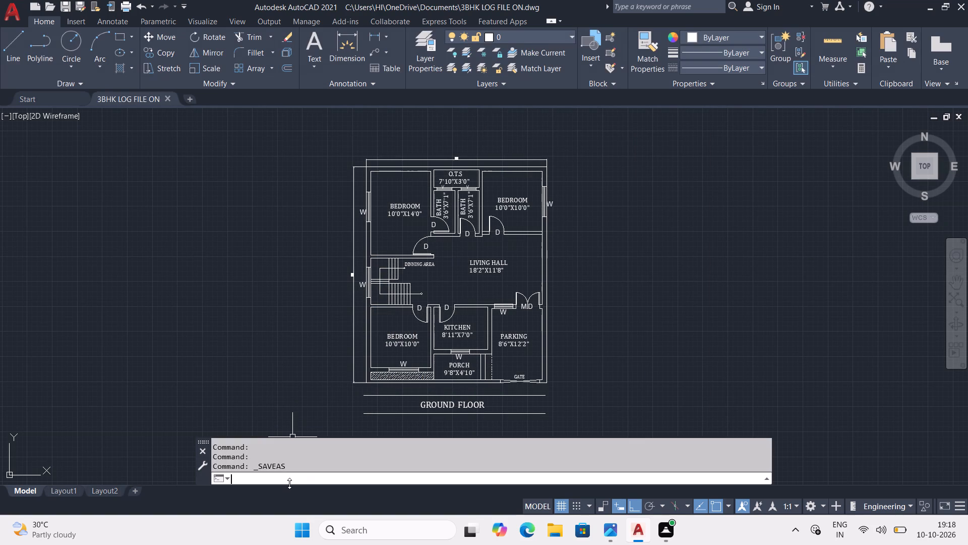
text(LOG)
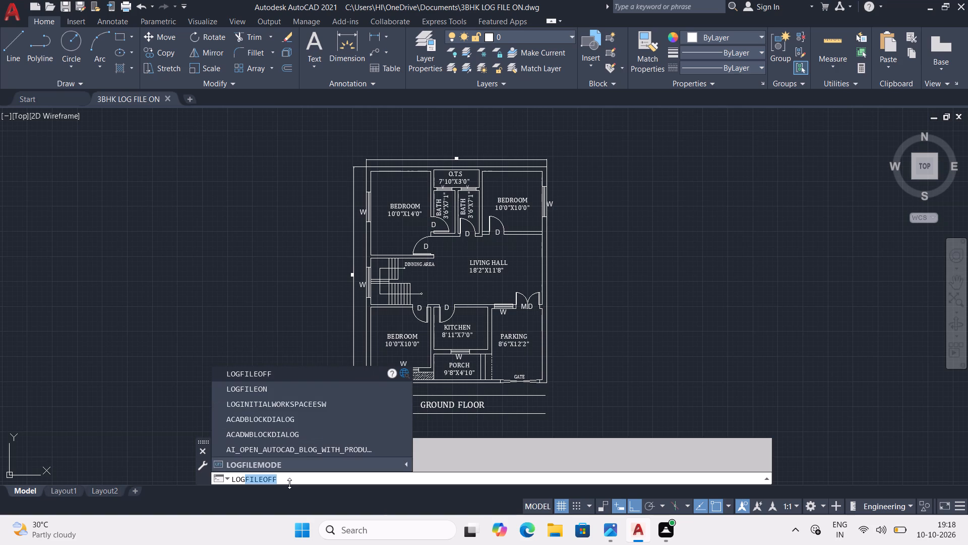
key(Return)
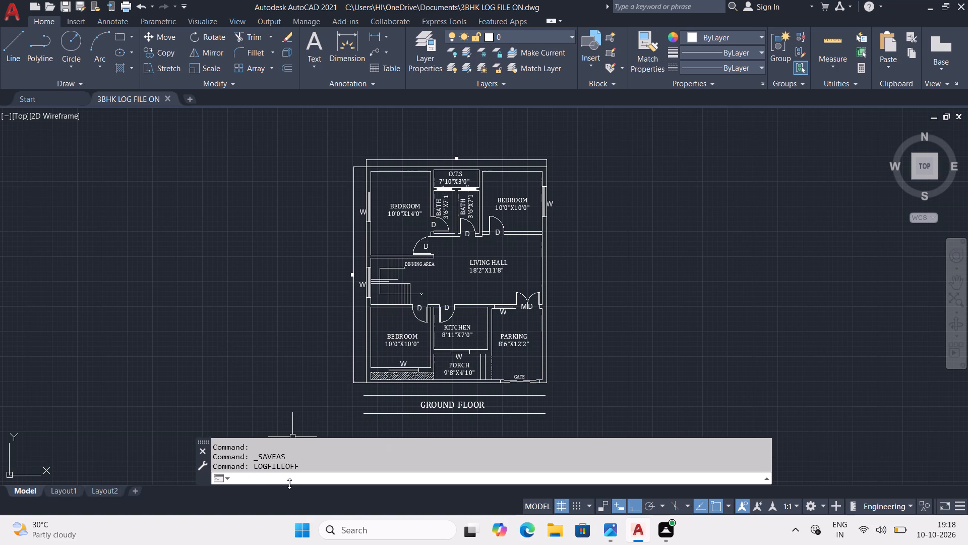
Save a copy of the drawing in the Documents folder as an AutoCAD 2018 drawing named 3BHK LOG FILE OFF.
click(12, 13)
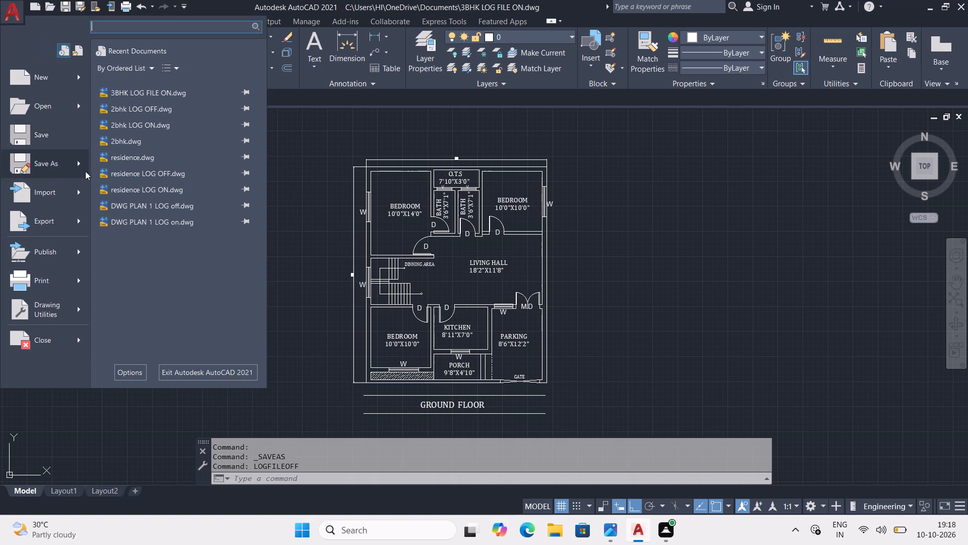
click(73, 162)
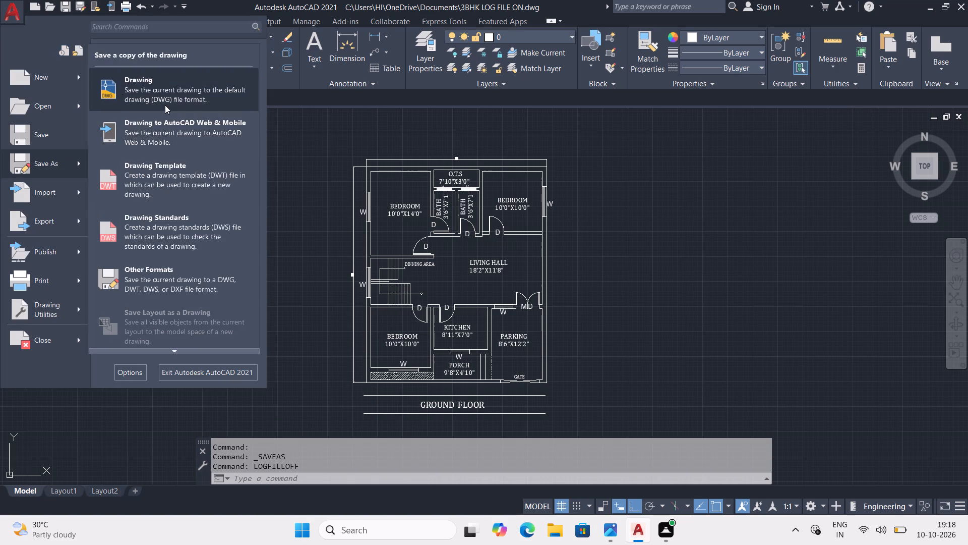
click(165, 105)
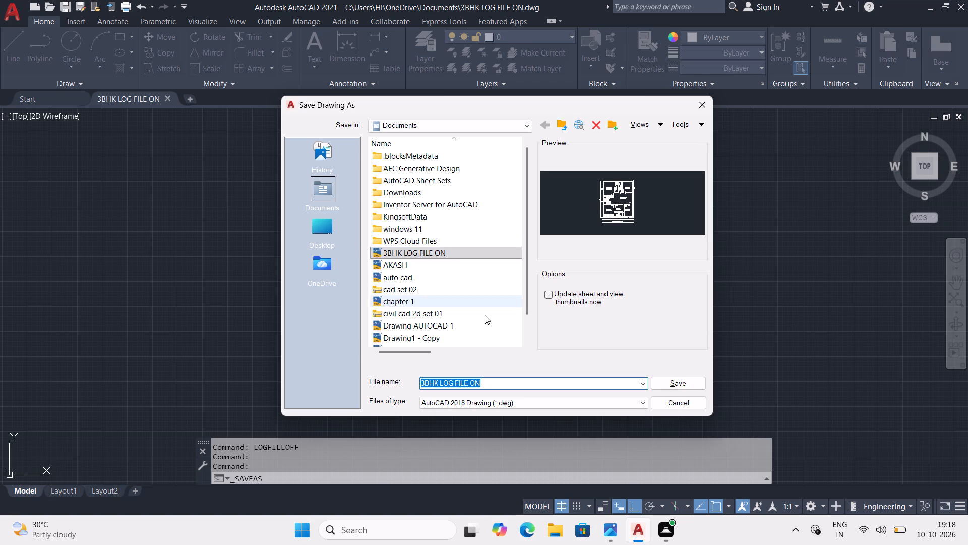
click(504, 382)
key(BackSpace)
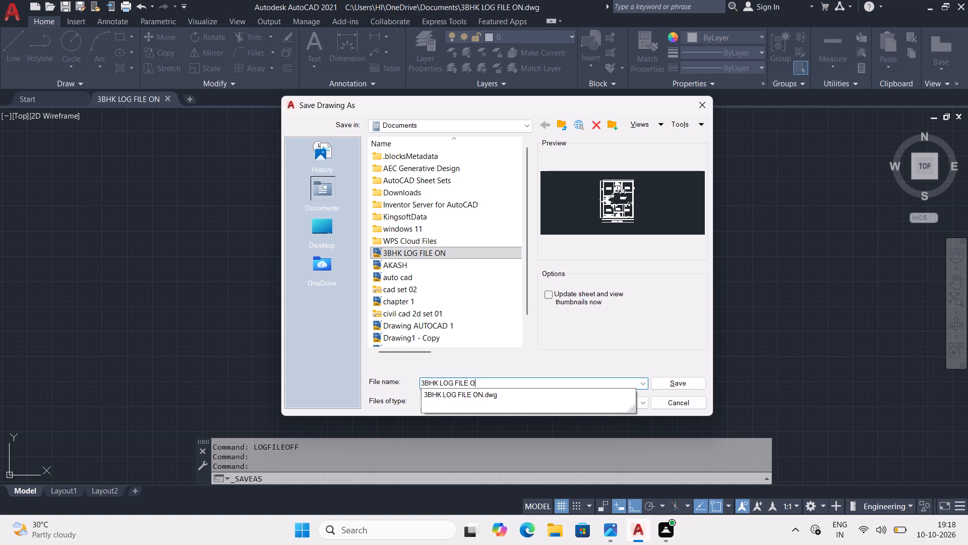
text(FF)
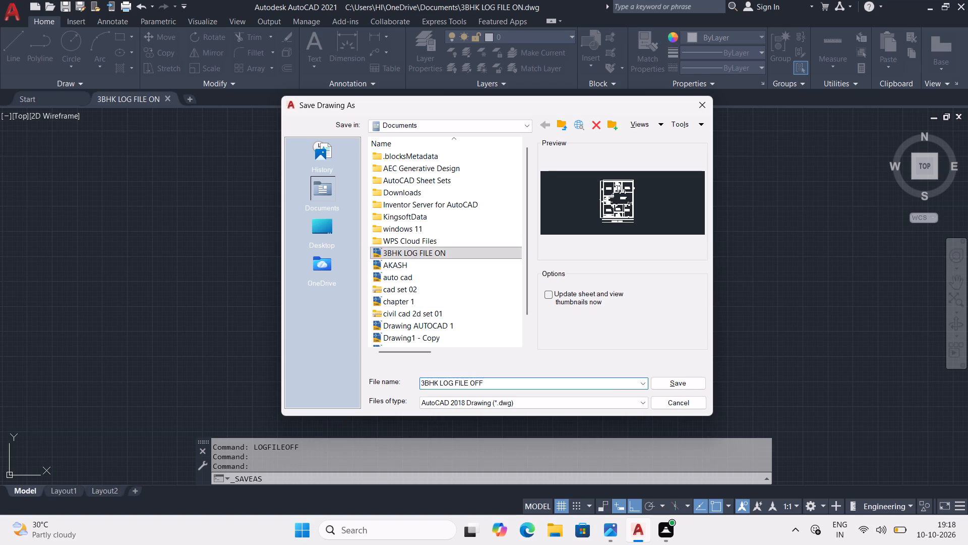
click(678, 382)
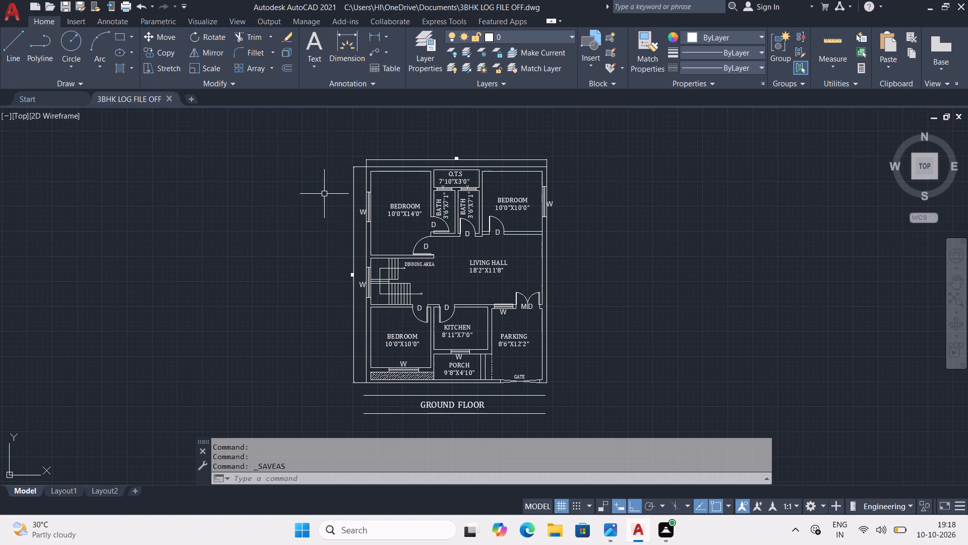
Set up a centred DWG To PDF.pc3 plot of a window enclosing the whole floor plan and its GROUND FLOOR title, and preview it.
key(ctrl+p)
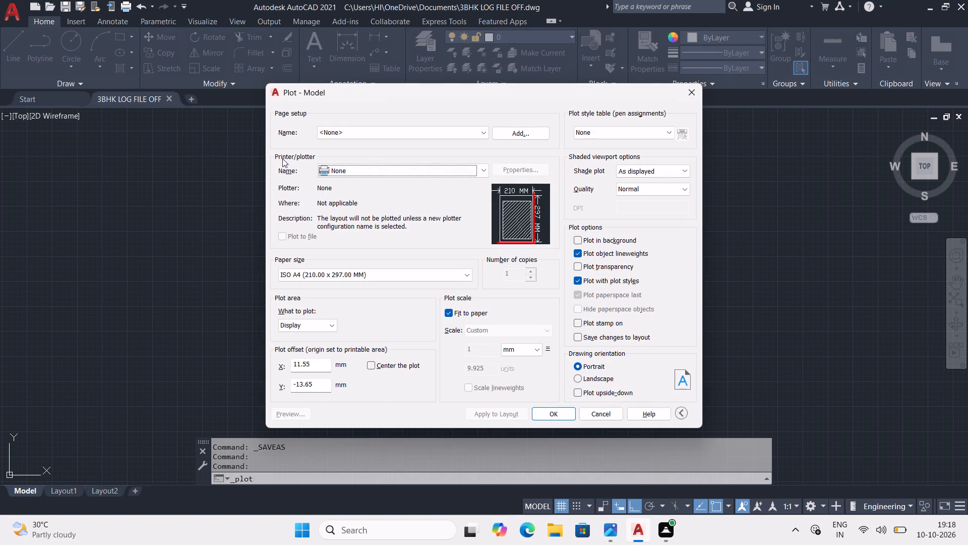
click(487, 171)
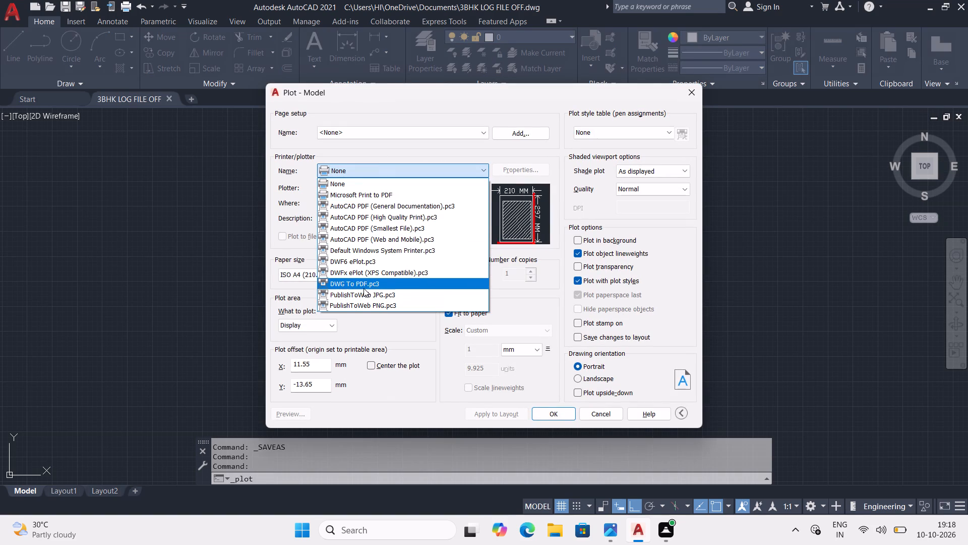
click(365, 285)
click(315, 325)
click(306, 362)
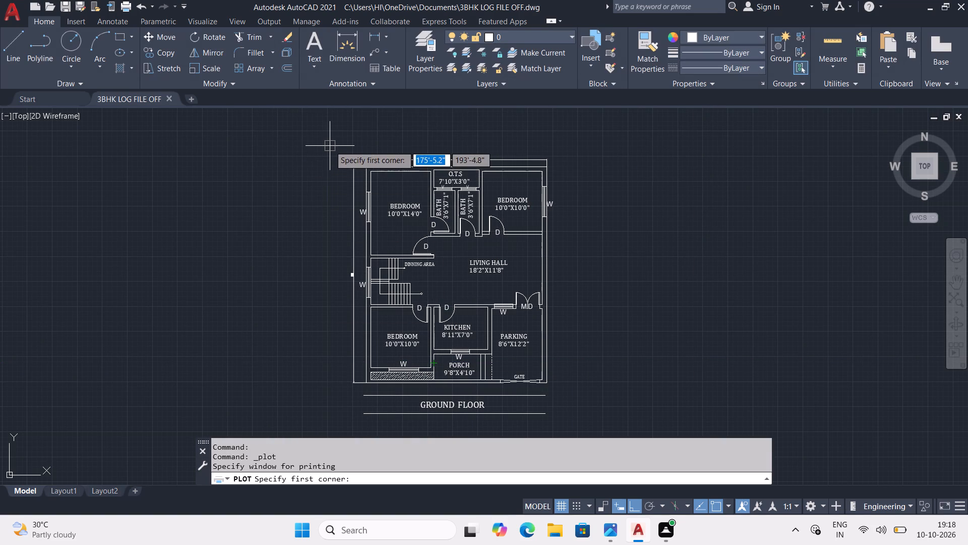
click(330, 146)
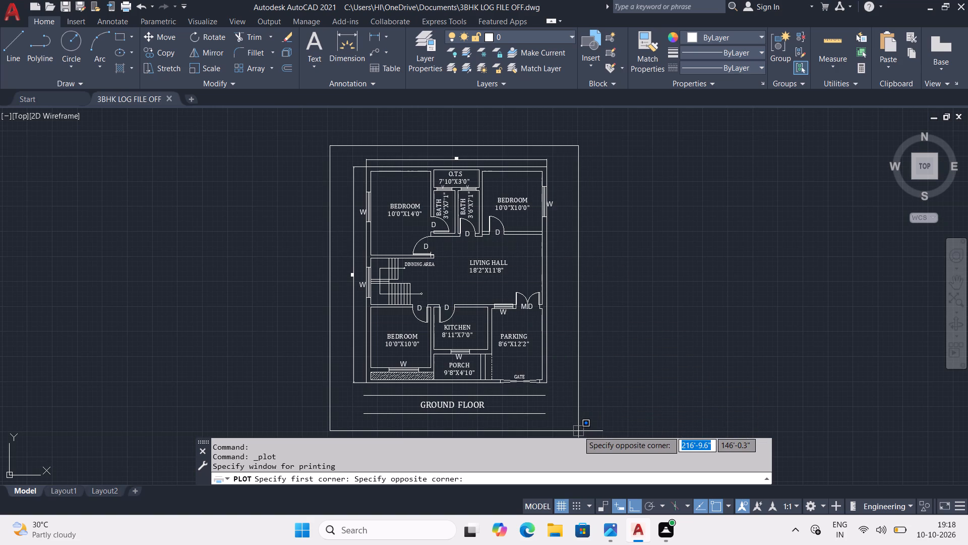
click(578, 431)
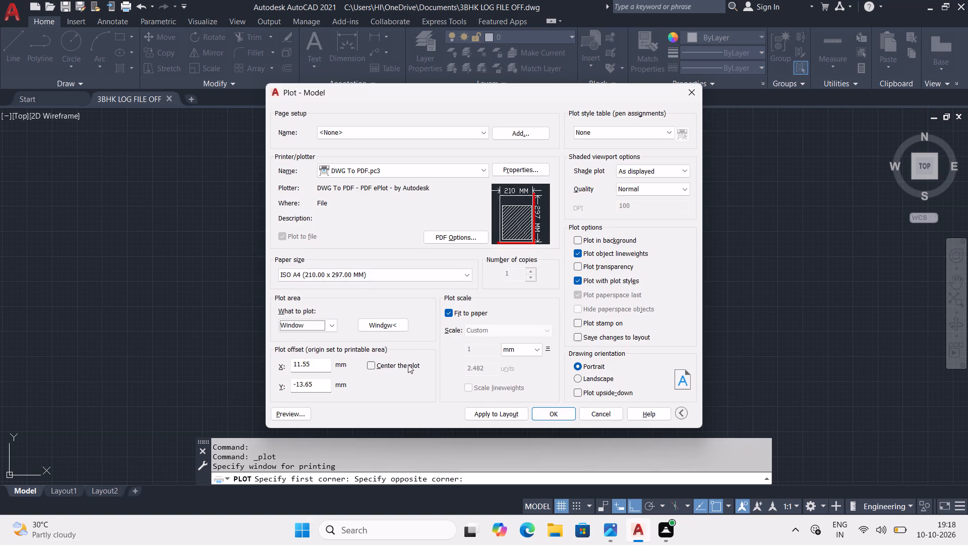
click(406, 368)
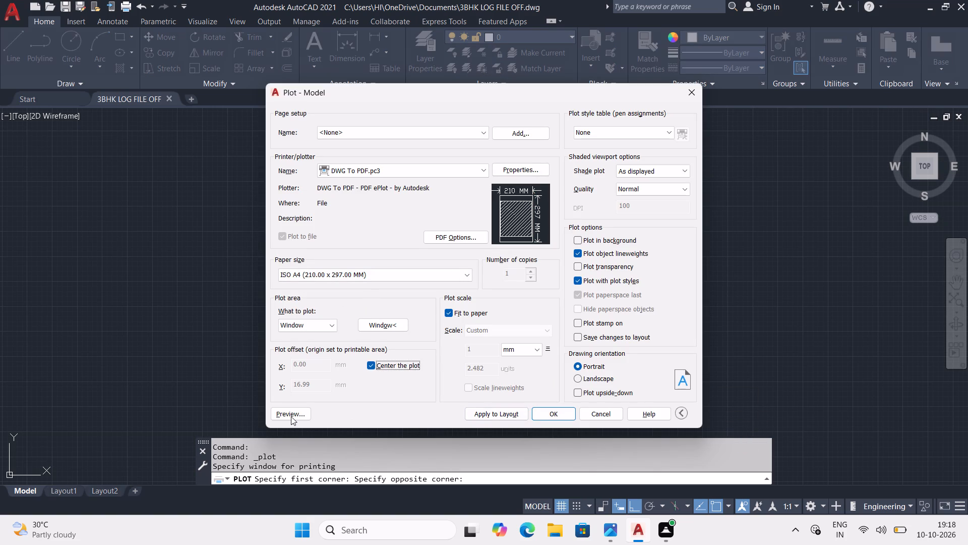
click(291, 416)
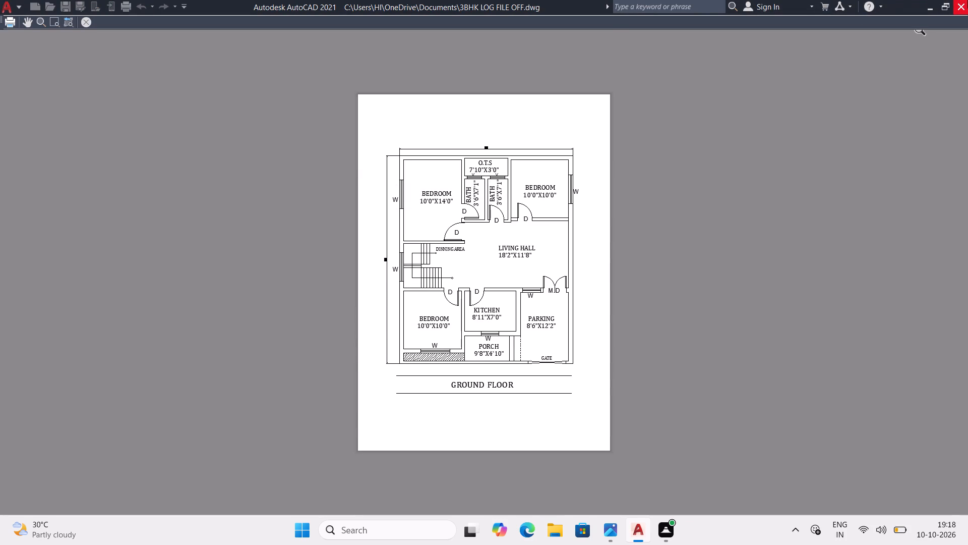
click(90, 24)
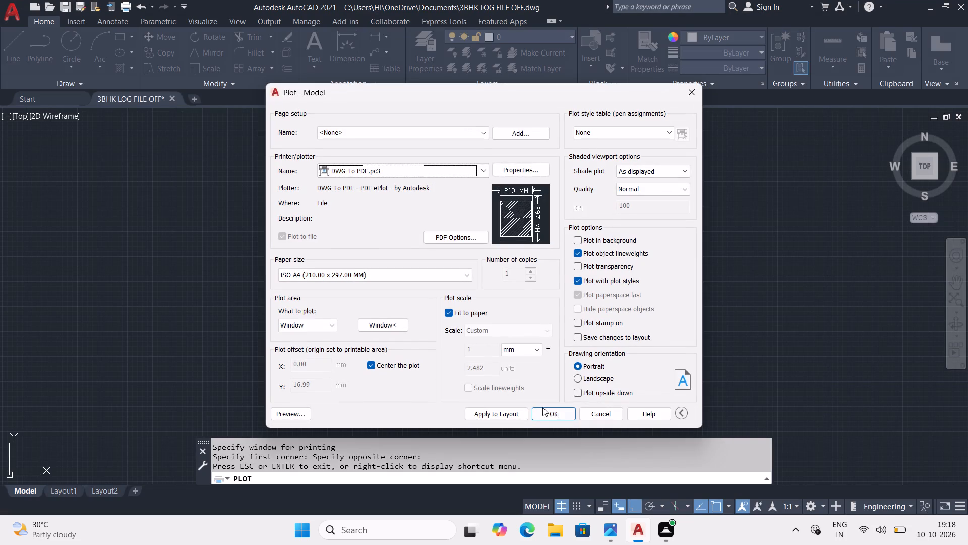
Plot the drawing to a PDF in the Documents folder, shortening the file name to 3BHK -Model.pdf.
click(555, 415)
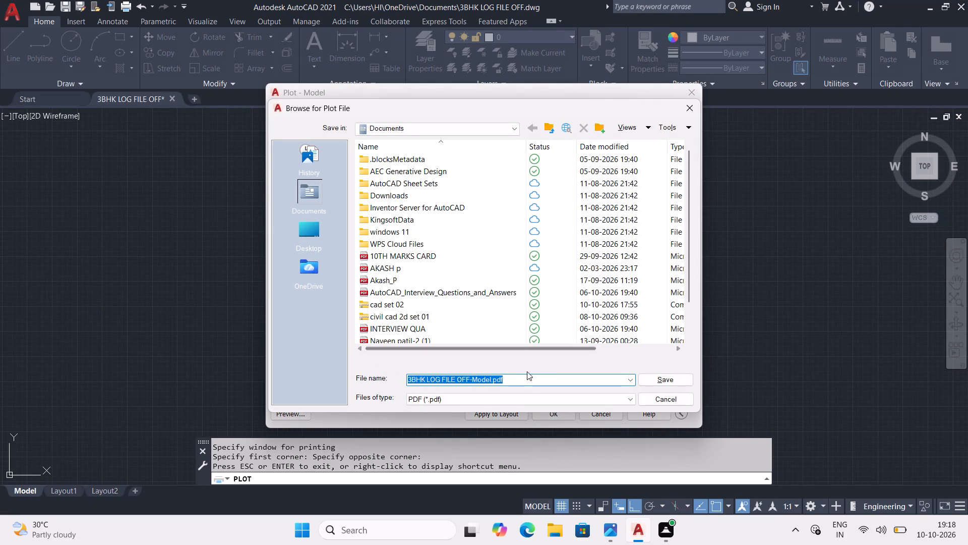
click(466, 381)
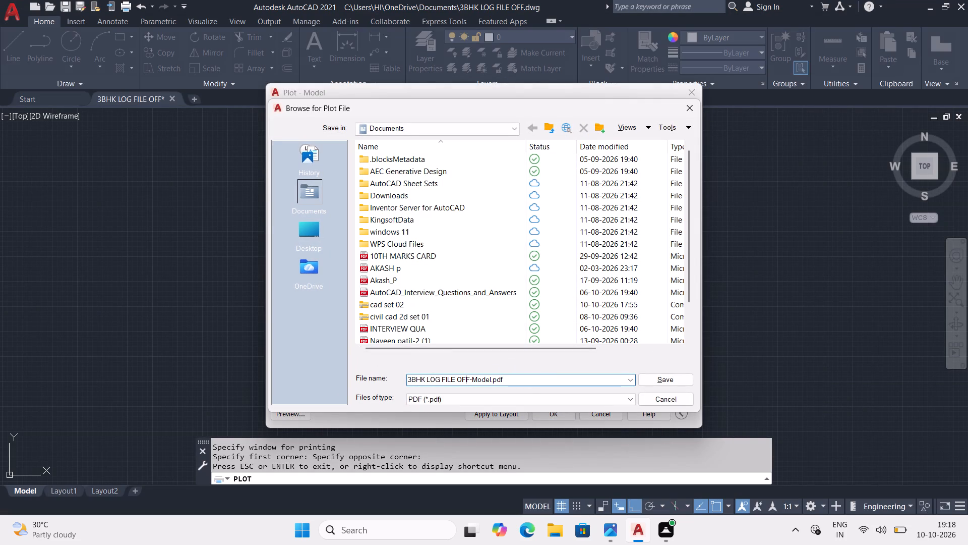
click(468, 381)
key(BackSpace)
key(BackSpace)
key(BackSpace)
key(BackSpace)
key(BackSpace)
key(BackSpace)
key(BackSpace)
key(BackSpace)
key(BackSpace)
key(BackSpace)
key(BackSpace)
key(BackSpace)
key(BackSpace)
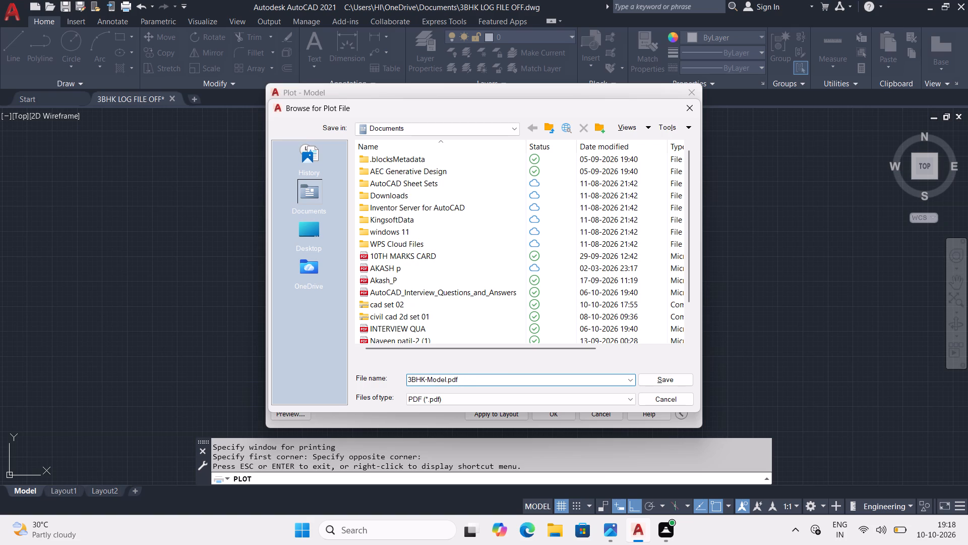
key(space)
key(Return)
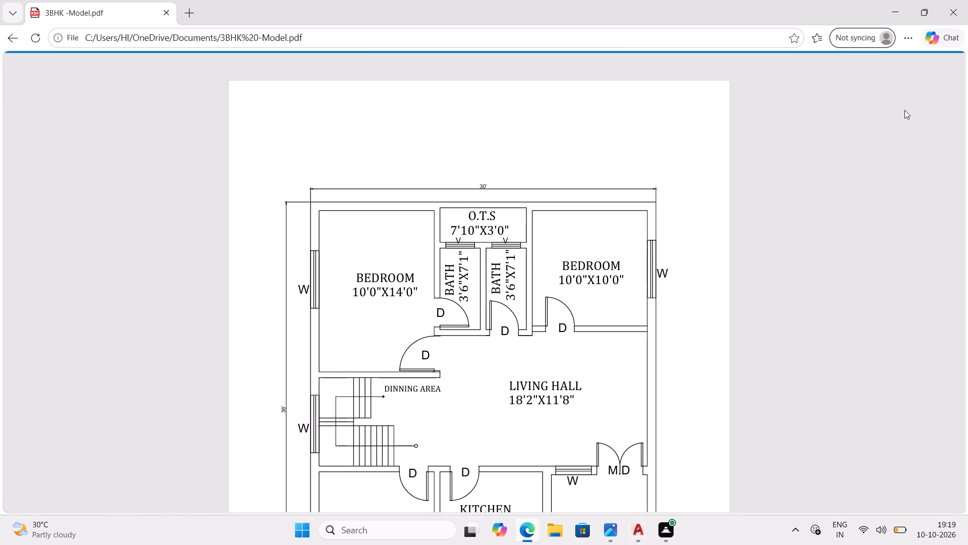
Check the room labels, openings and title throughout the plotted floor plan PDF in Edge, and close it.
scroll(625, 236, down, 1)
scroll(565, 315, down, 3)
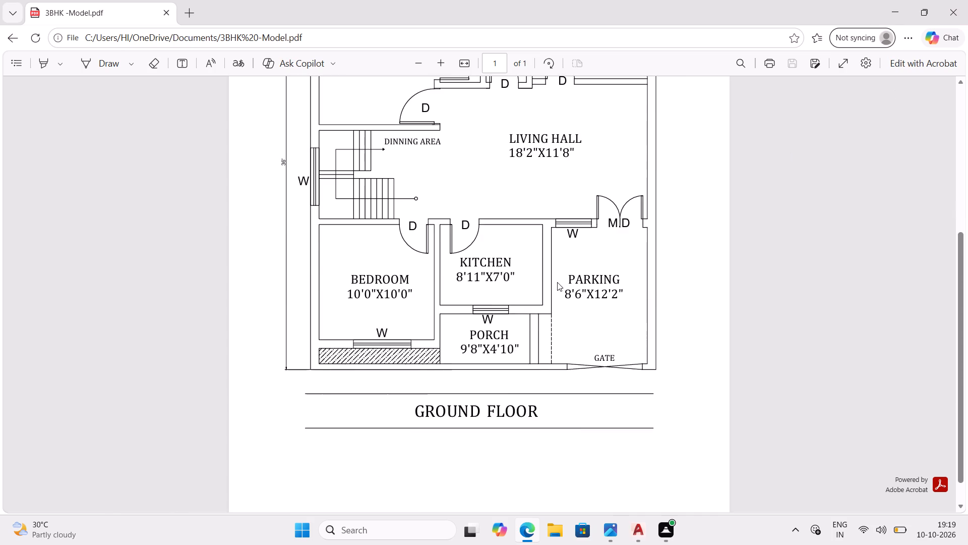
scroll(557, 294, down, 1)
scroll(537, 270, up, 2)
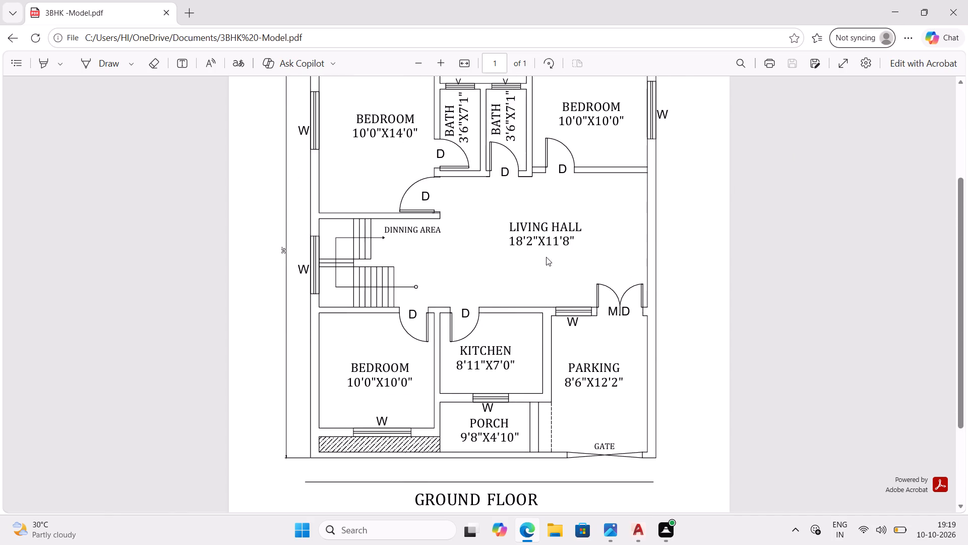
scroll(546, 257, up, 3)
scroll(626, 220, down, 1)
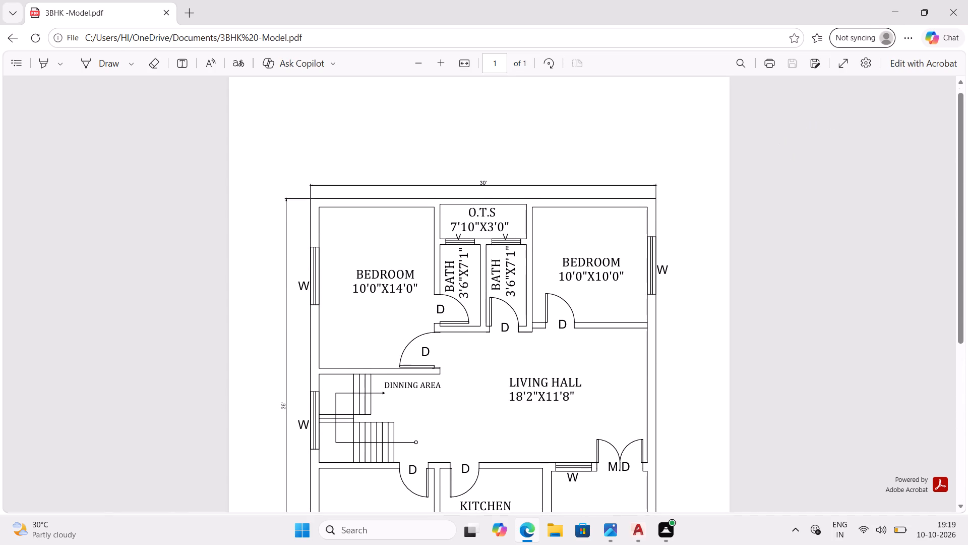
scroll(611, 237, down, 1)
scroll(599, 280, down, 3)
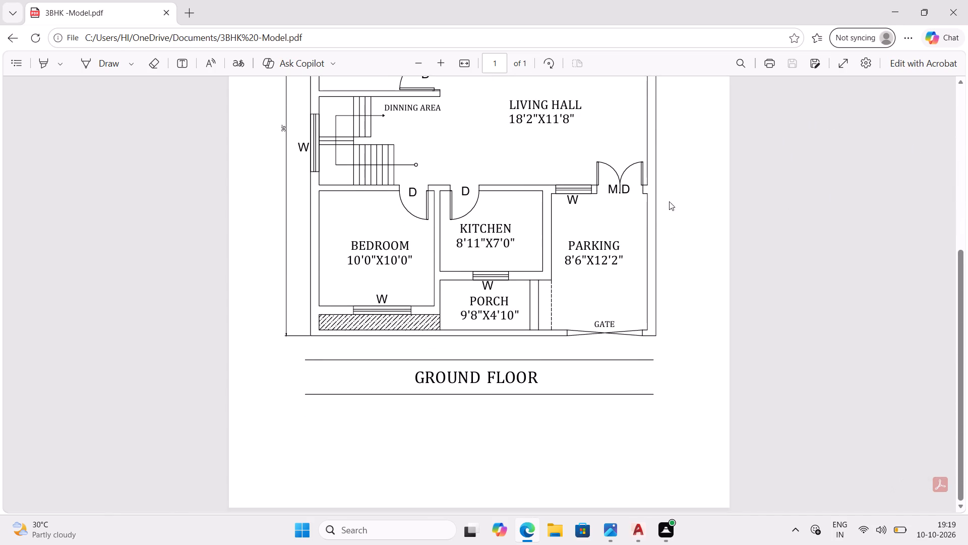
click(957, 17)
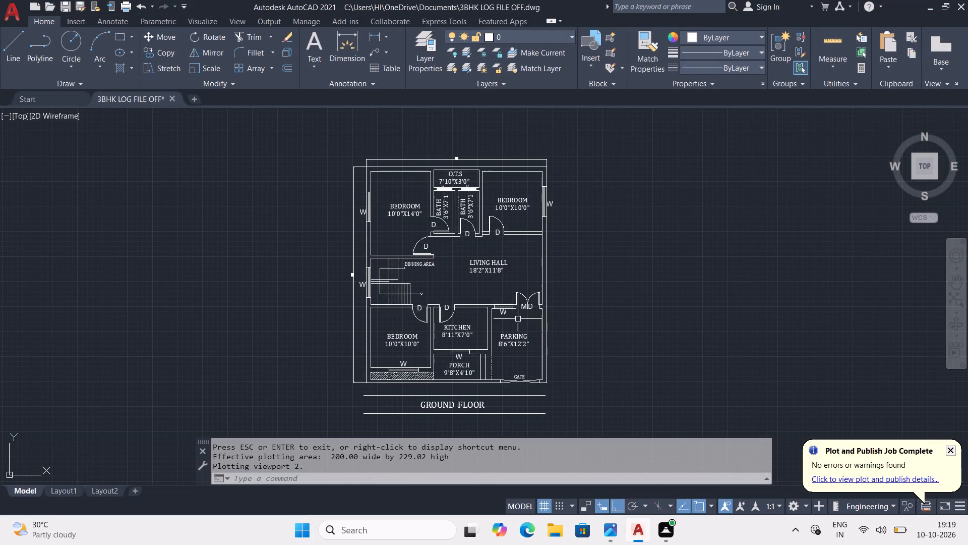